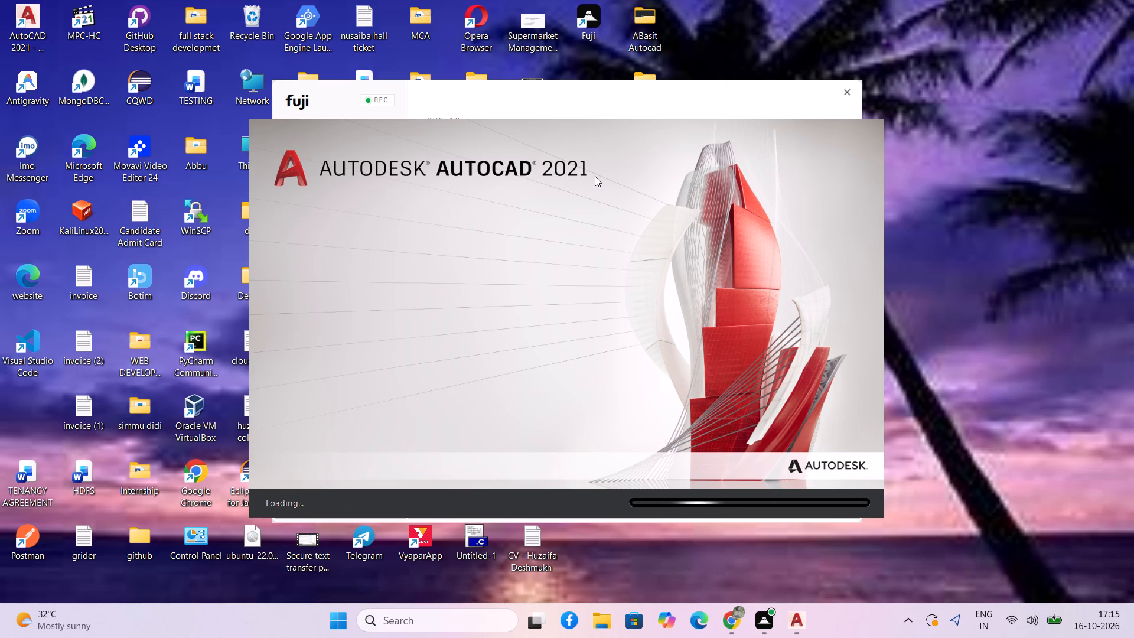
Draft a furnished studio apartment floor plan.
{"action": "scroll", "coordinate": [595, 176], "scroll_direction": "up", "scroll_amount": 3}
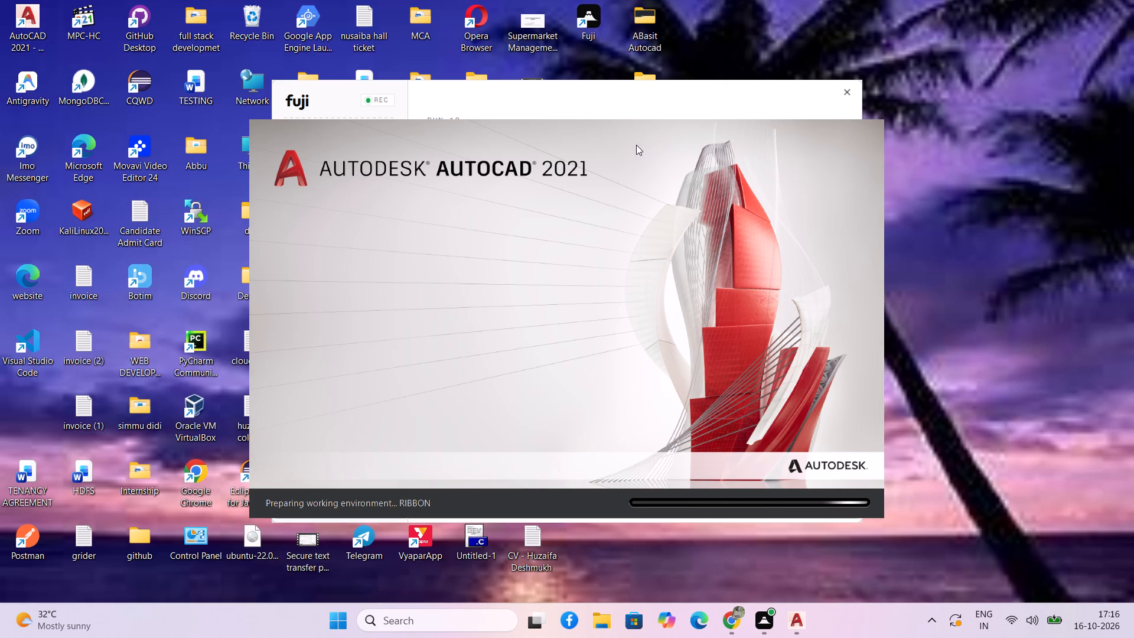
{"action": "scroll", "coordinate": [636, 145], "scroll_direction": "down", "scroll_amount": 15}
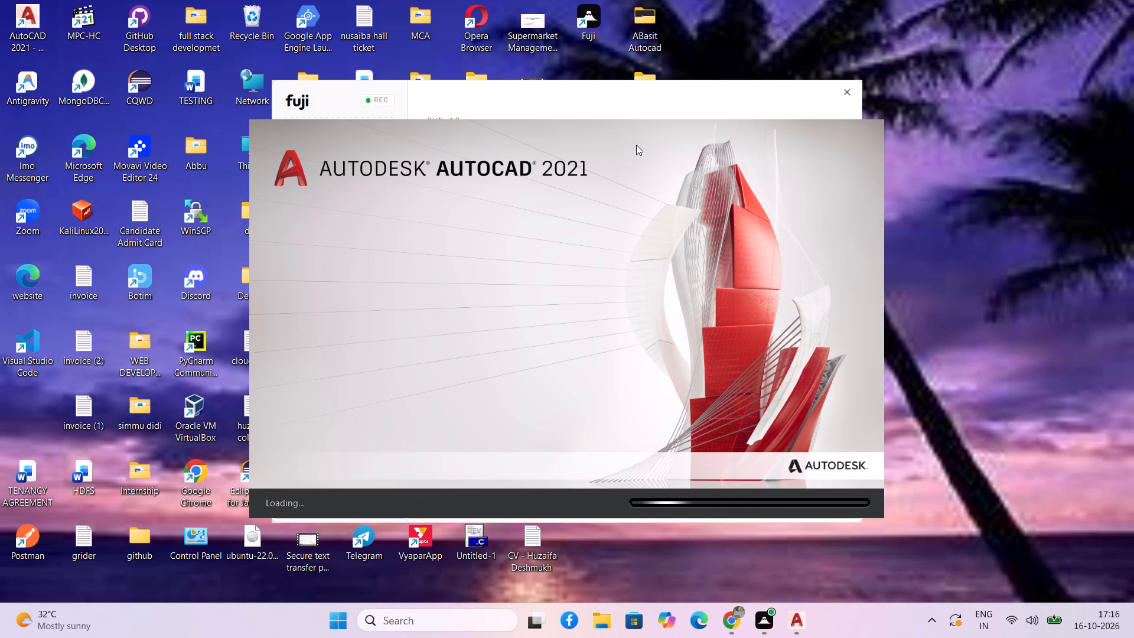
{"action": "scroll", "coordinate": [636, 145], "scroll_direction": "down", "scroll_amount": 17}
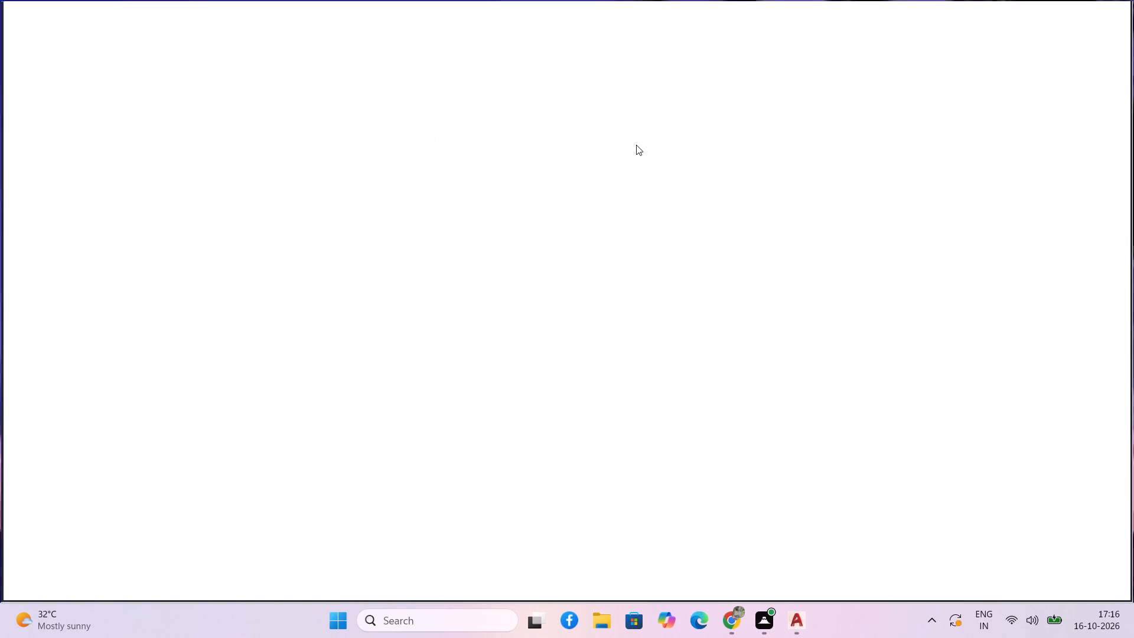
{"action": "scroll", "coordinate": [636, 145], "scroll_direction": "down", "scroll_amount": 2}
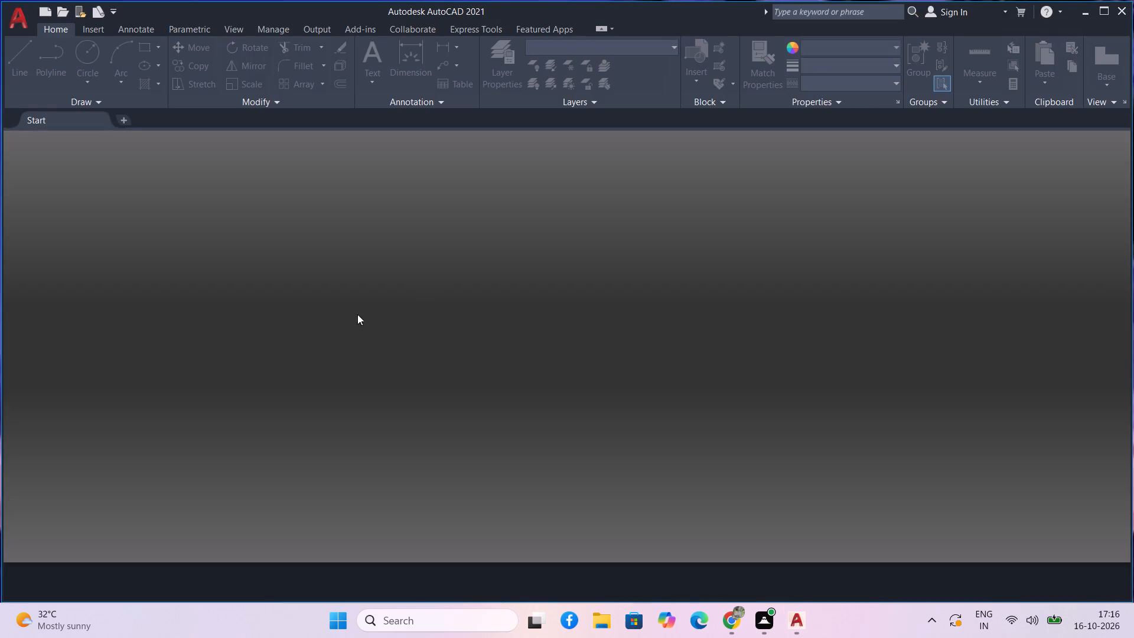
Start a new blank drawing.
{"action": "double_click", "coordinate": [265, 272]}
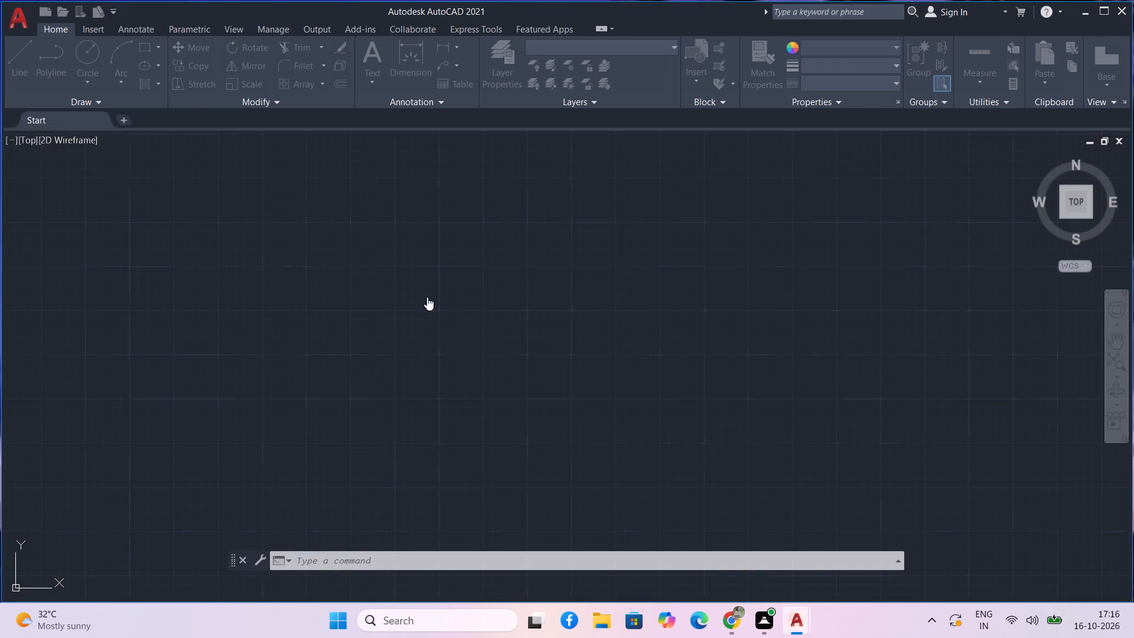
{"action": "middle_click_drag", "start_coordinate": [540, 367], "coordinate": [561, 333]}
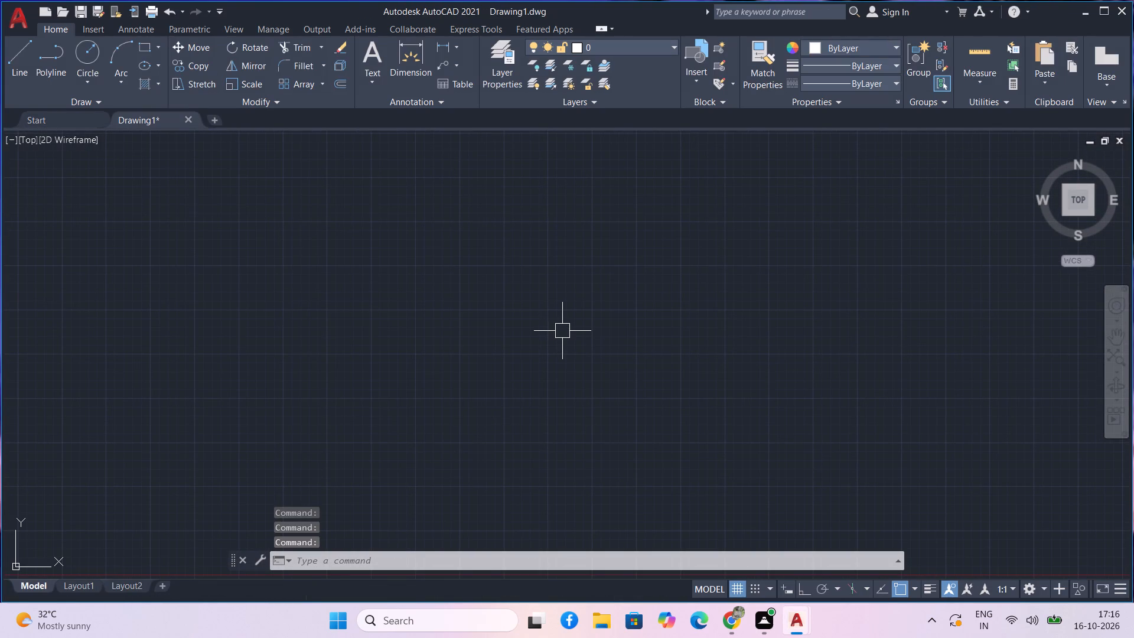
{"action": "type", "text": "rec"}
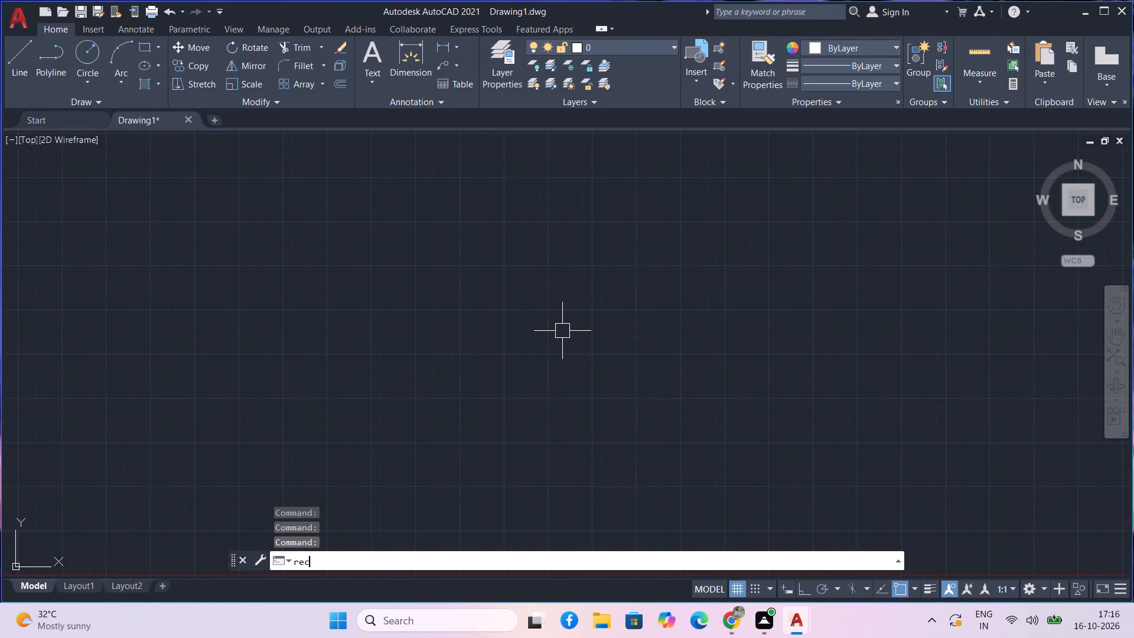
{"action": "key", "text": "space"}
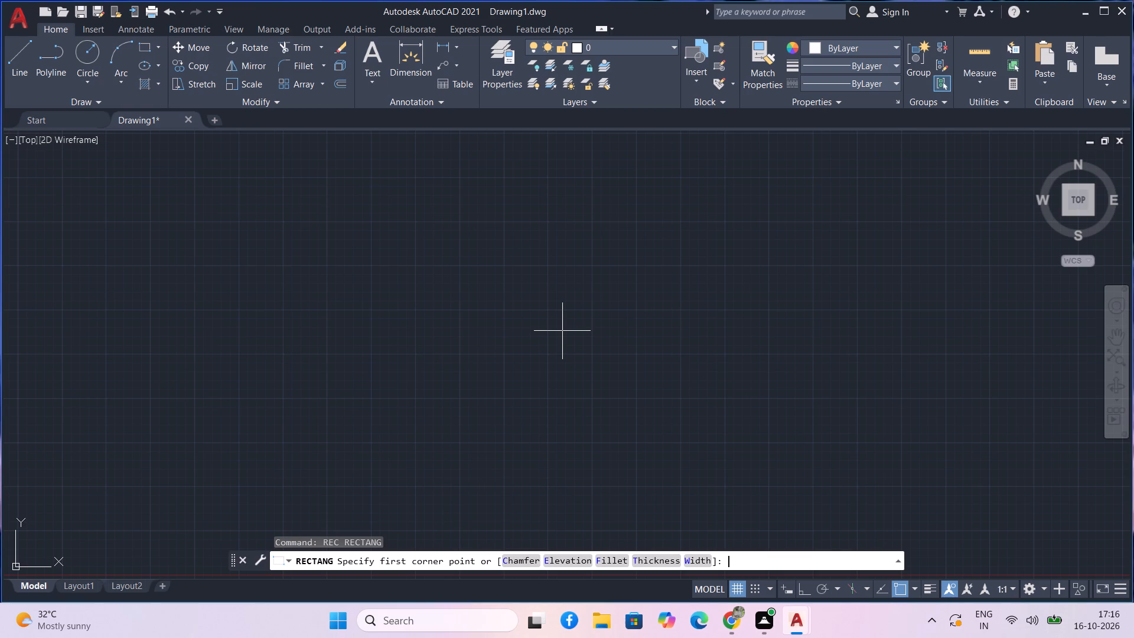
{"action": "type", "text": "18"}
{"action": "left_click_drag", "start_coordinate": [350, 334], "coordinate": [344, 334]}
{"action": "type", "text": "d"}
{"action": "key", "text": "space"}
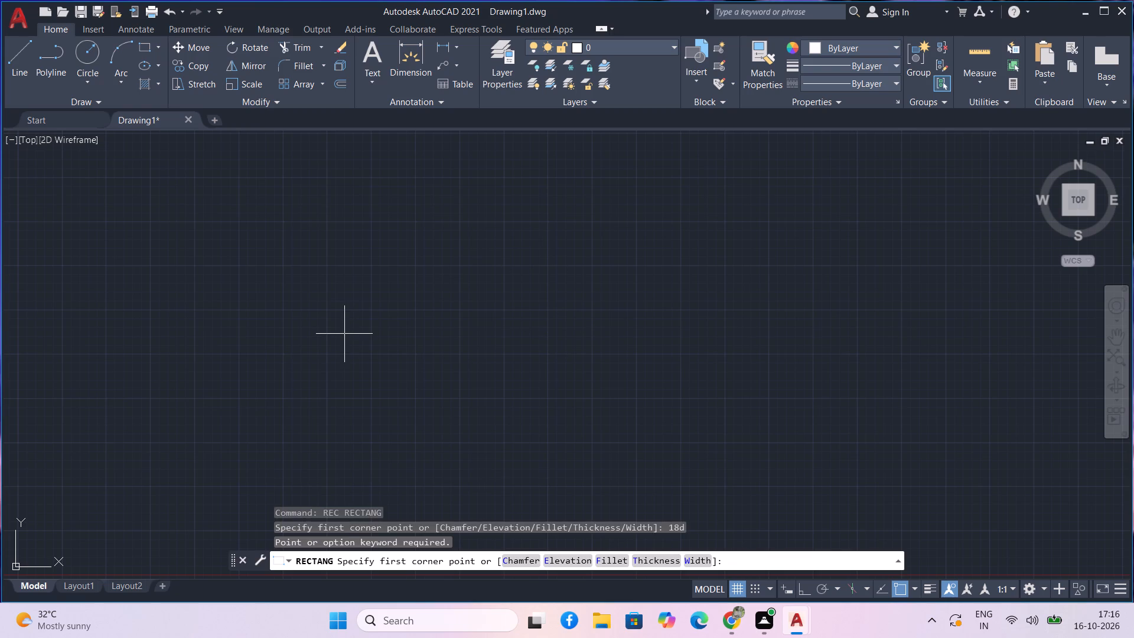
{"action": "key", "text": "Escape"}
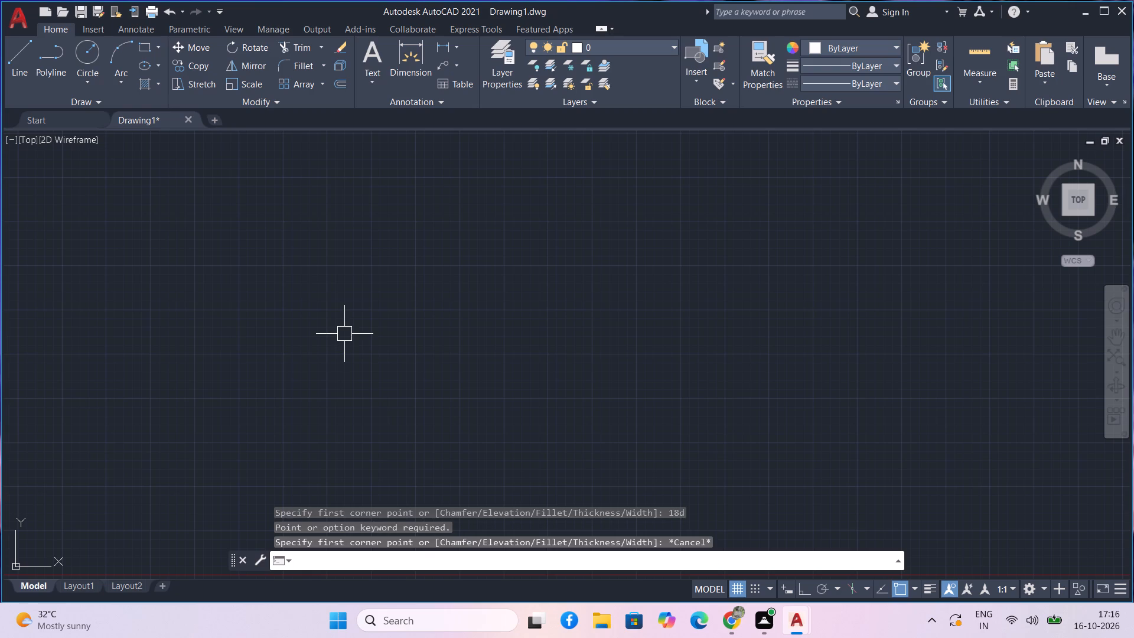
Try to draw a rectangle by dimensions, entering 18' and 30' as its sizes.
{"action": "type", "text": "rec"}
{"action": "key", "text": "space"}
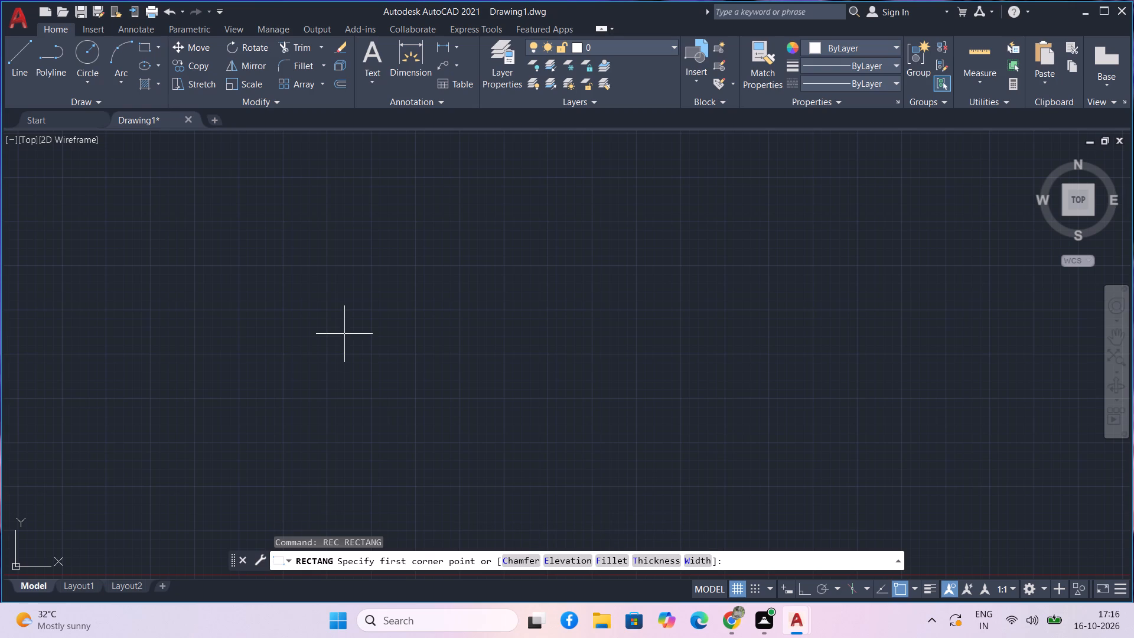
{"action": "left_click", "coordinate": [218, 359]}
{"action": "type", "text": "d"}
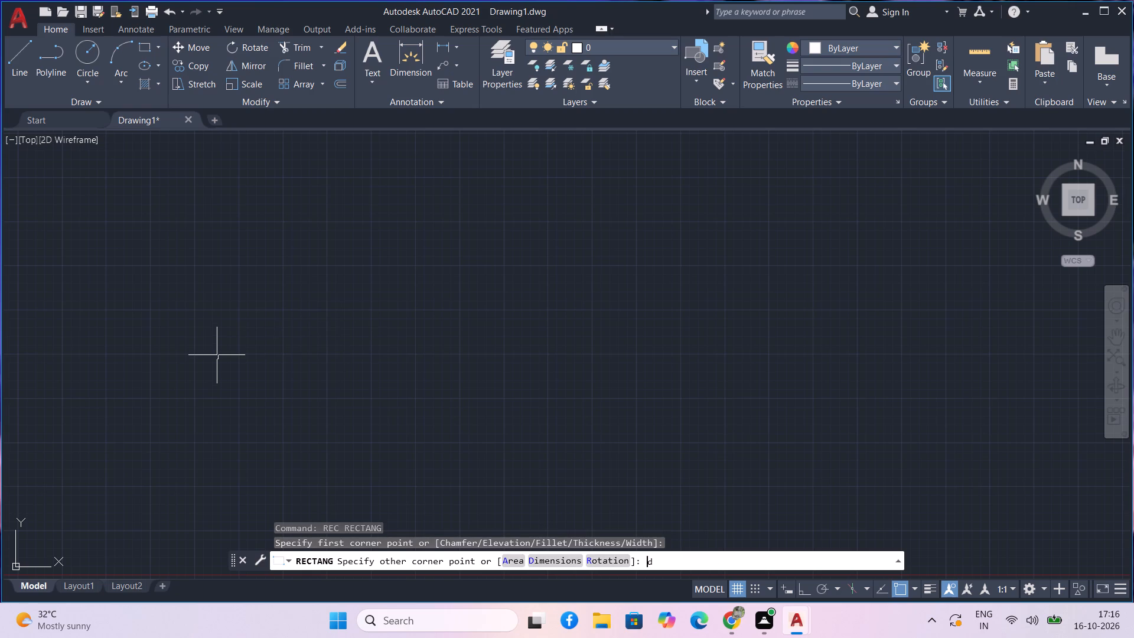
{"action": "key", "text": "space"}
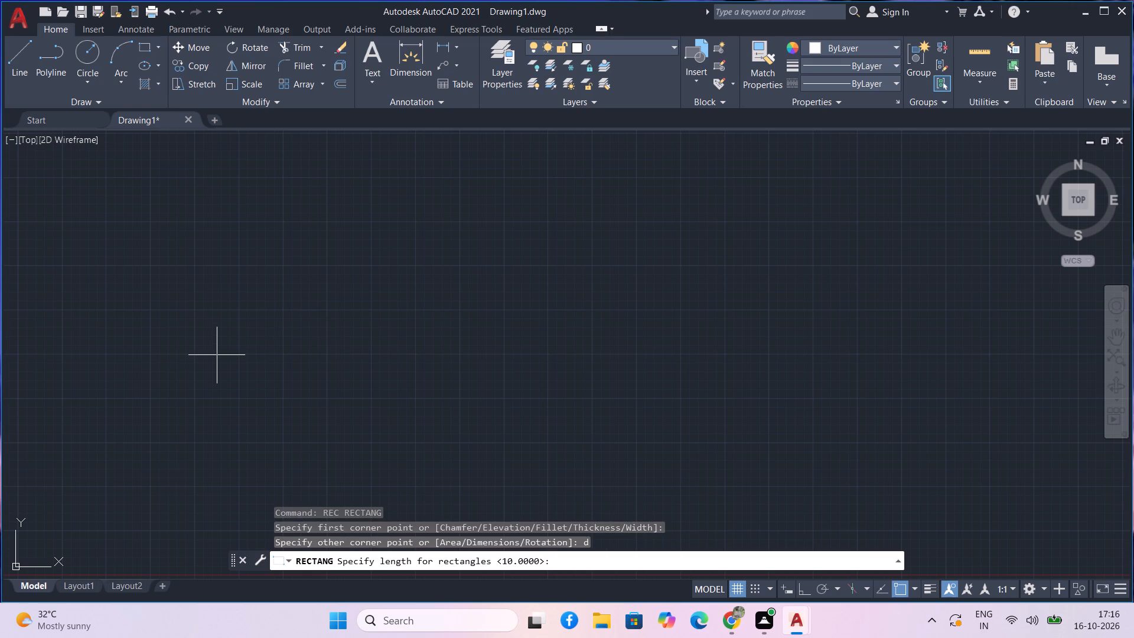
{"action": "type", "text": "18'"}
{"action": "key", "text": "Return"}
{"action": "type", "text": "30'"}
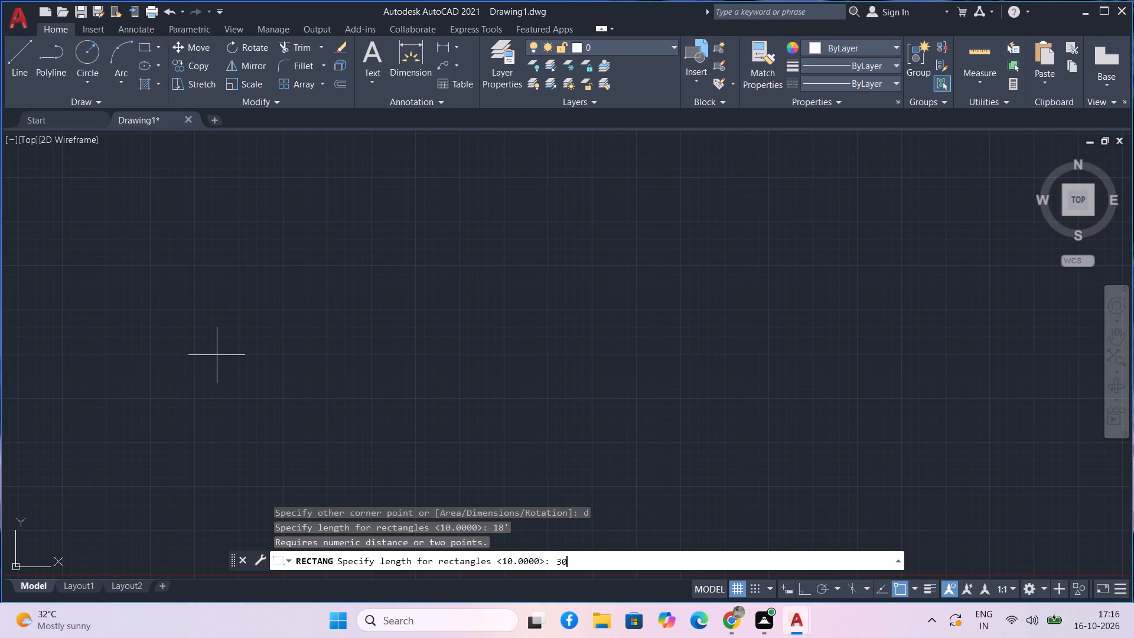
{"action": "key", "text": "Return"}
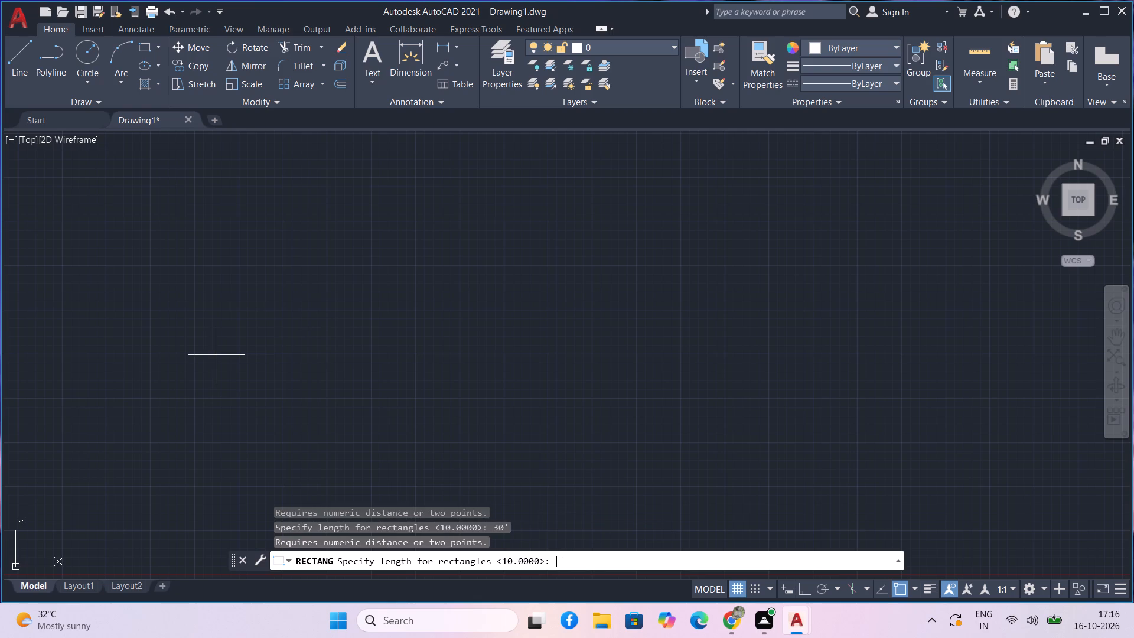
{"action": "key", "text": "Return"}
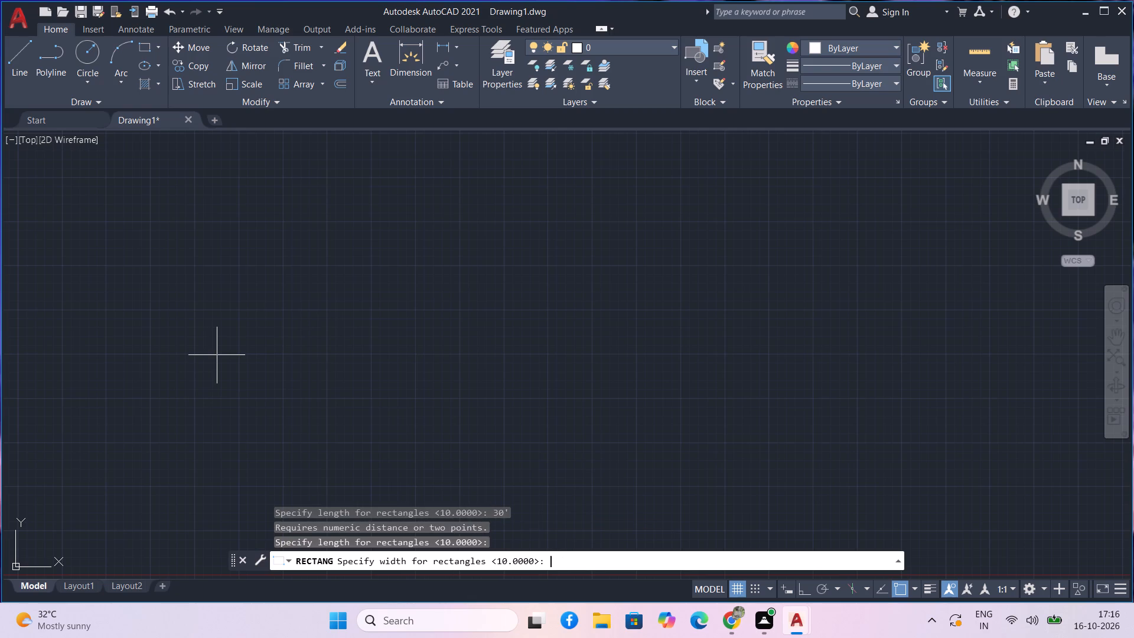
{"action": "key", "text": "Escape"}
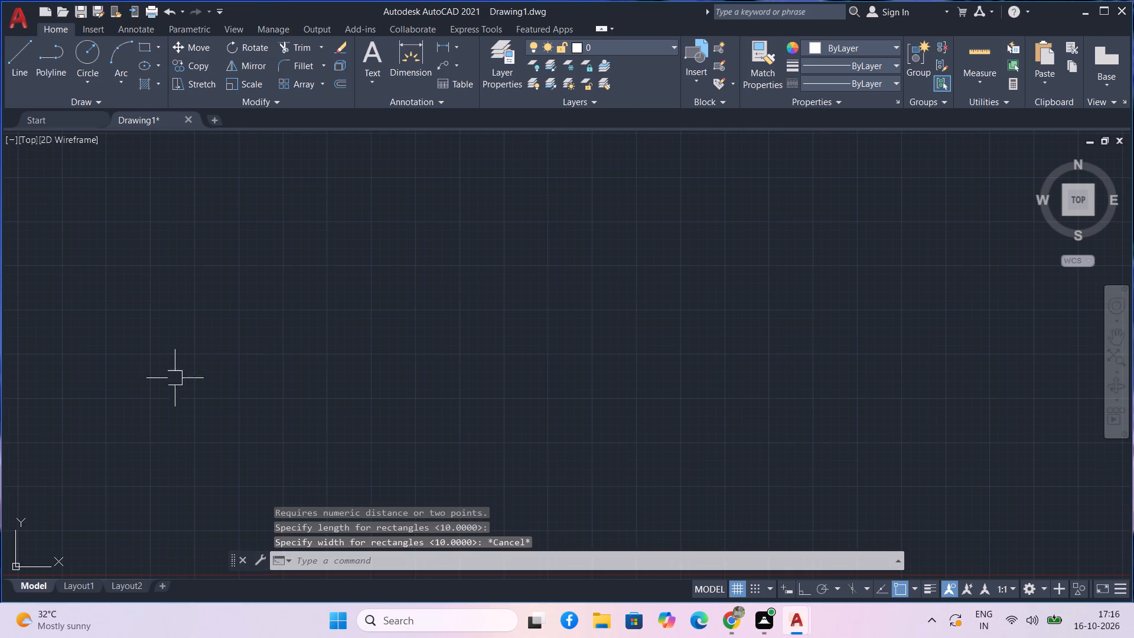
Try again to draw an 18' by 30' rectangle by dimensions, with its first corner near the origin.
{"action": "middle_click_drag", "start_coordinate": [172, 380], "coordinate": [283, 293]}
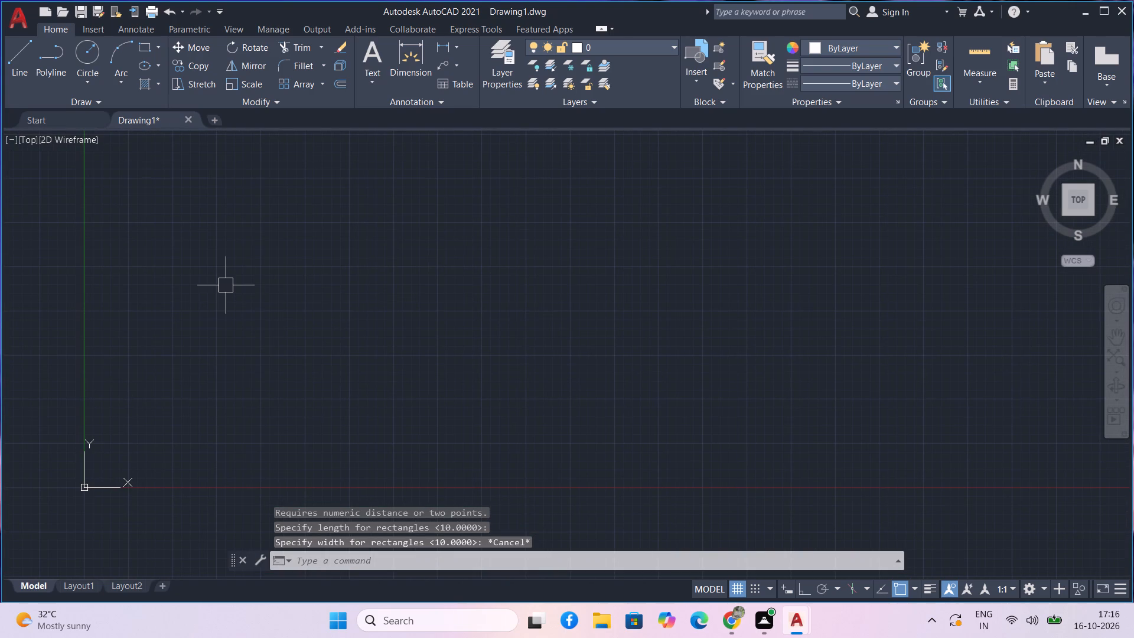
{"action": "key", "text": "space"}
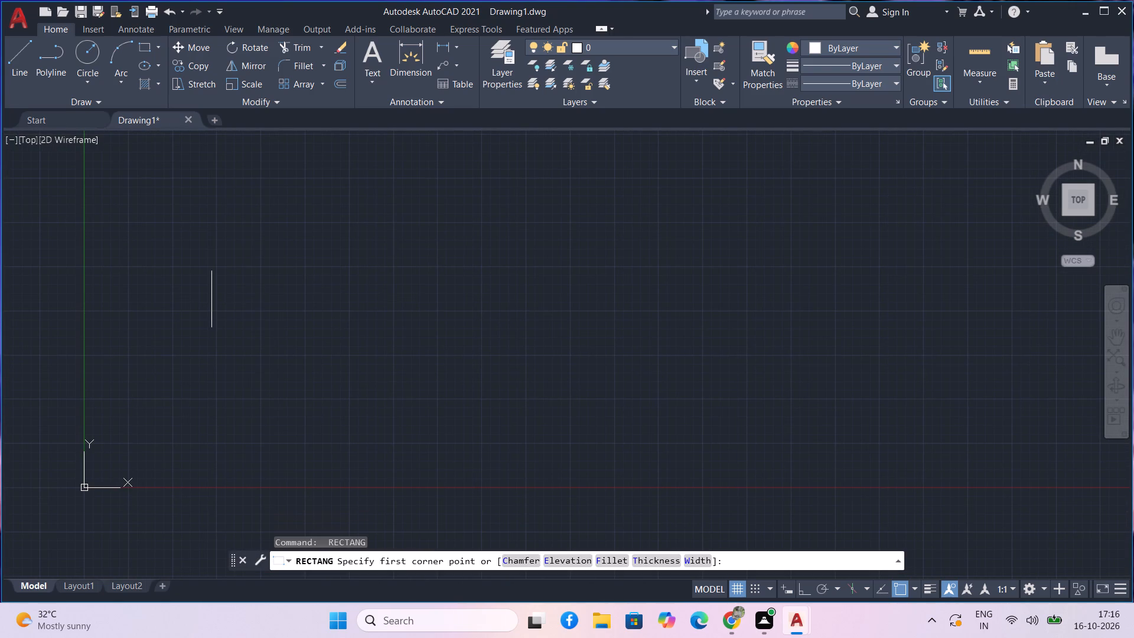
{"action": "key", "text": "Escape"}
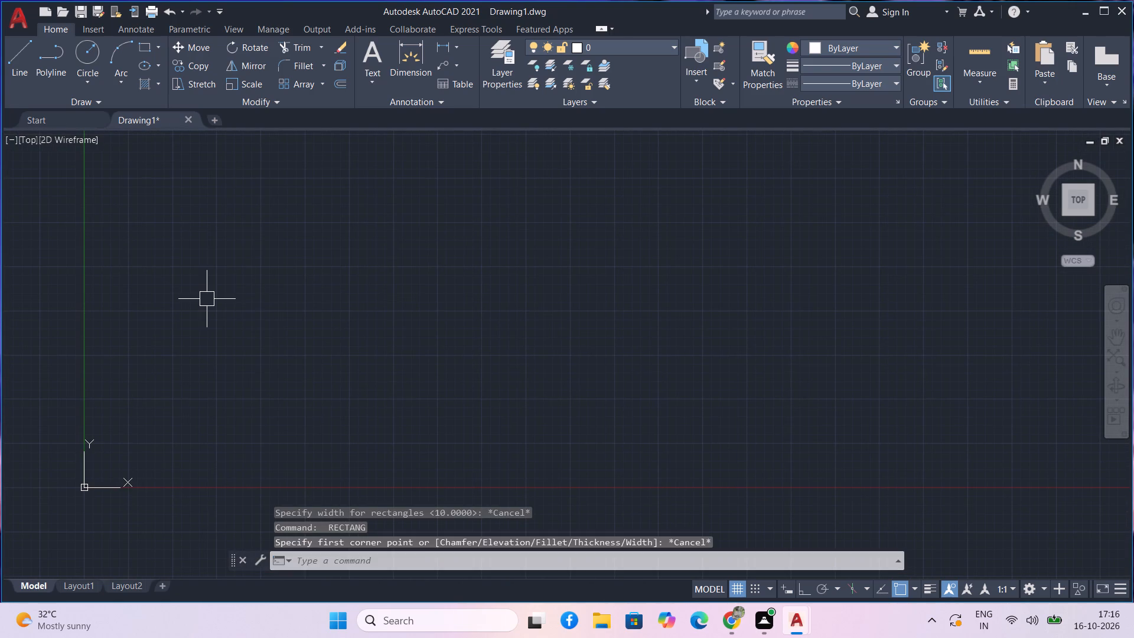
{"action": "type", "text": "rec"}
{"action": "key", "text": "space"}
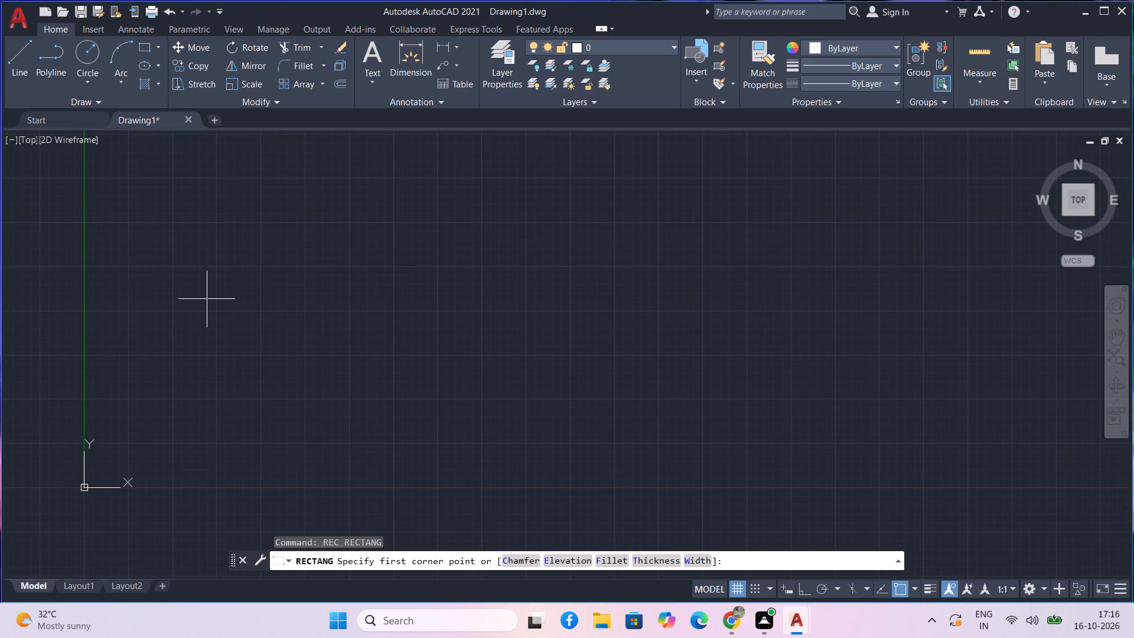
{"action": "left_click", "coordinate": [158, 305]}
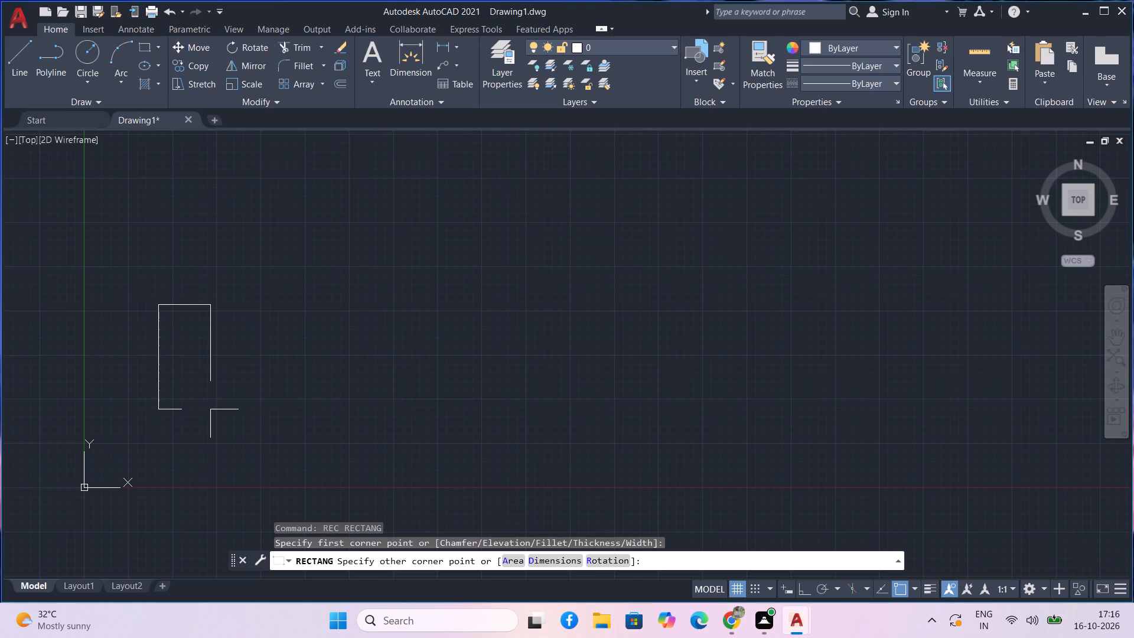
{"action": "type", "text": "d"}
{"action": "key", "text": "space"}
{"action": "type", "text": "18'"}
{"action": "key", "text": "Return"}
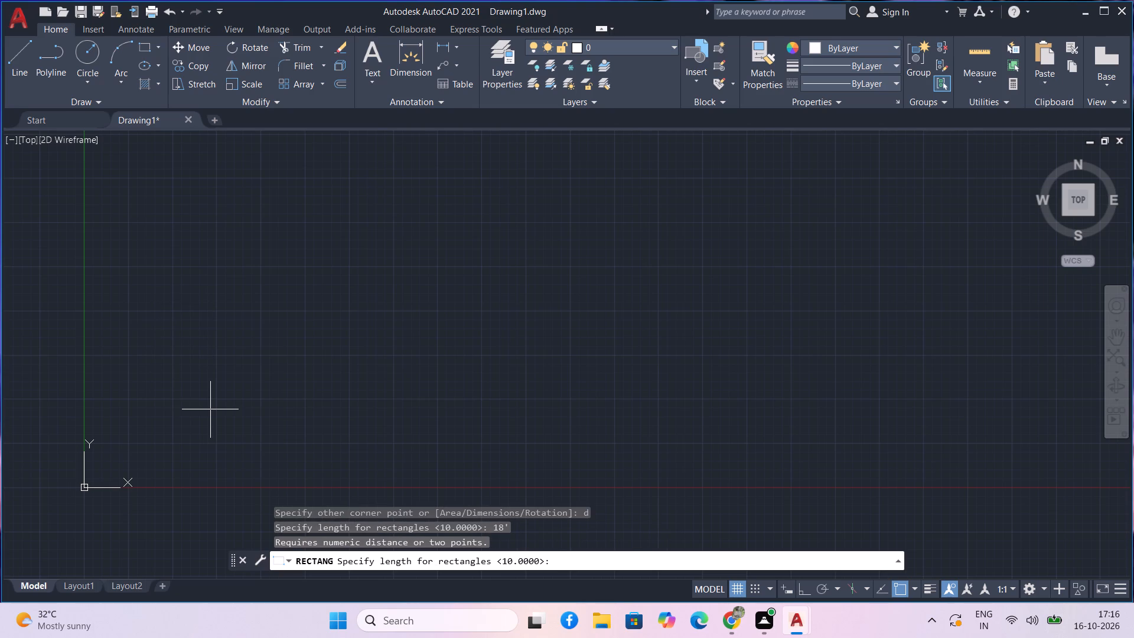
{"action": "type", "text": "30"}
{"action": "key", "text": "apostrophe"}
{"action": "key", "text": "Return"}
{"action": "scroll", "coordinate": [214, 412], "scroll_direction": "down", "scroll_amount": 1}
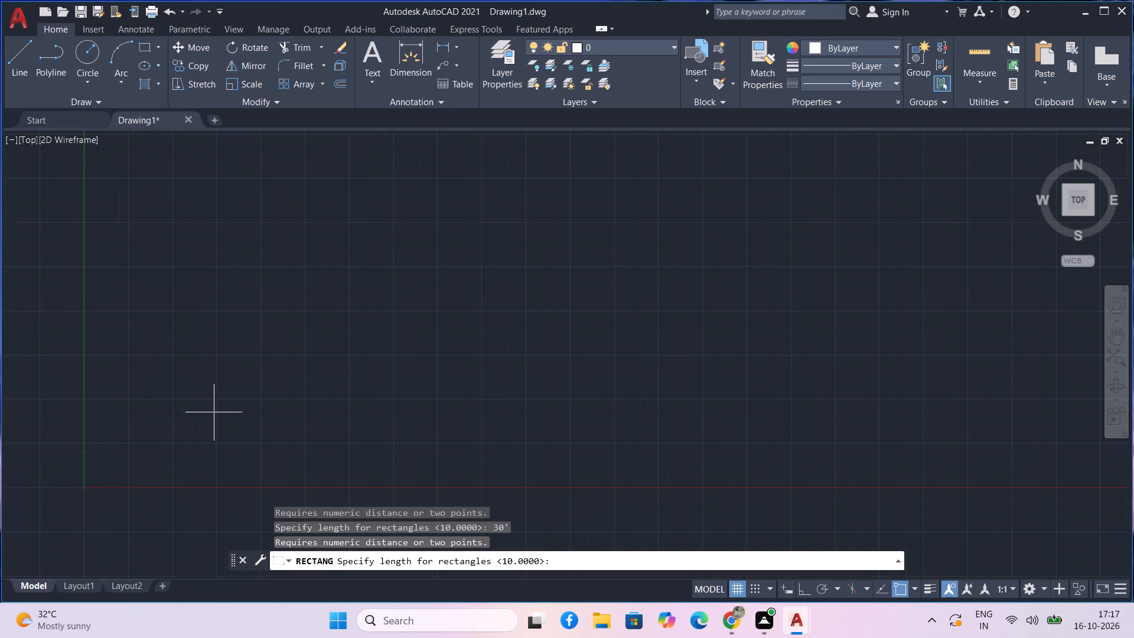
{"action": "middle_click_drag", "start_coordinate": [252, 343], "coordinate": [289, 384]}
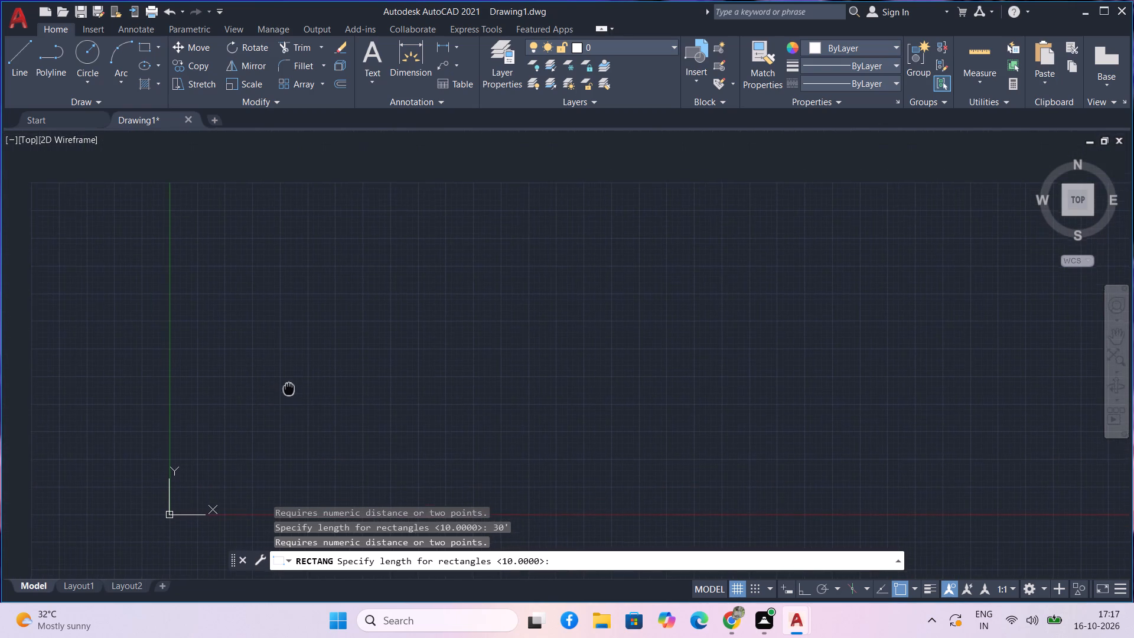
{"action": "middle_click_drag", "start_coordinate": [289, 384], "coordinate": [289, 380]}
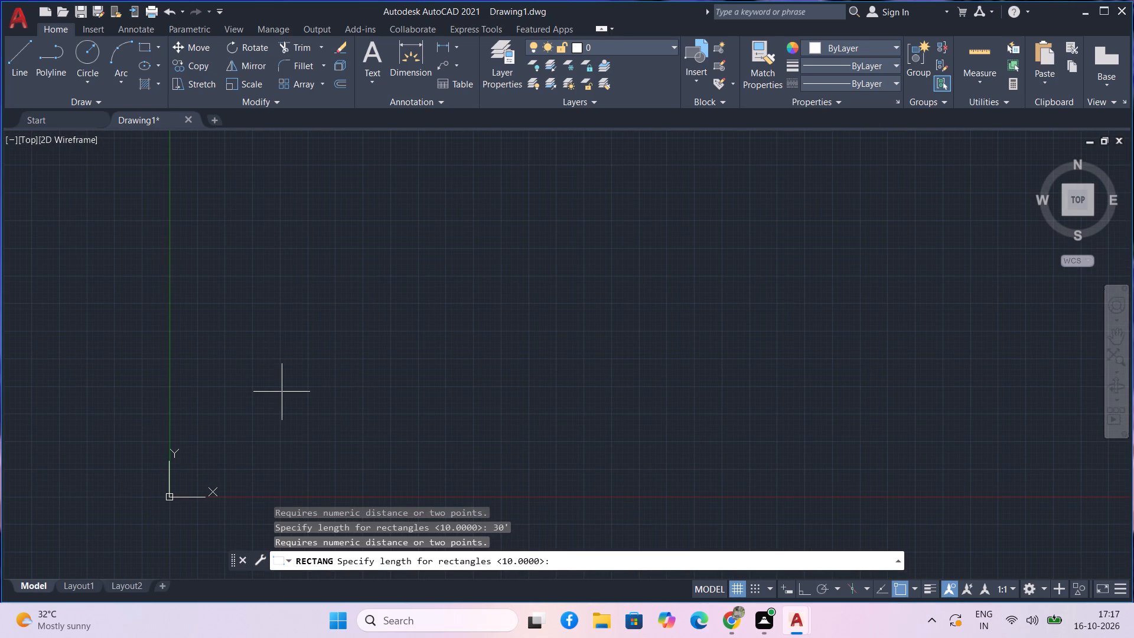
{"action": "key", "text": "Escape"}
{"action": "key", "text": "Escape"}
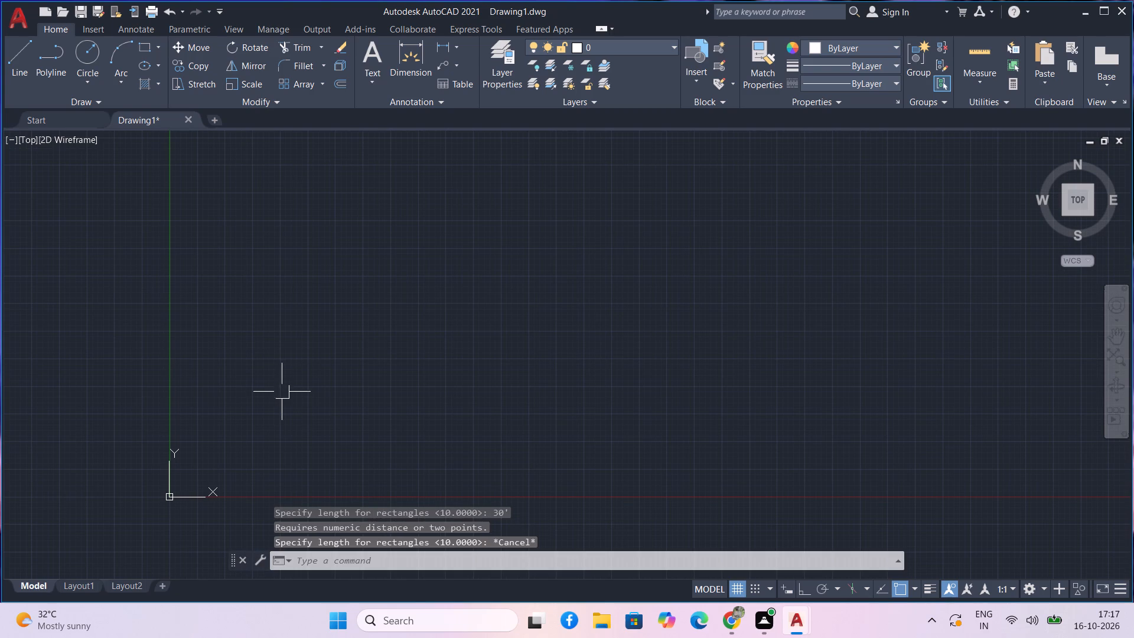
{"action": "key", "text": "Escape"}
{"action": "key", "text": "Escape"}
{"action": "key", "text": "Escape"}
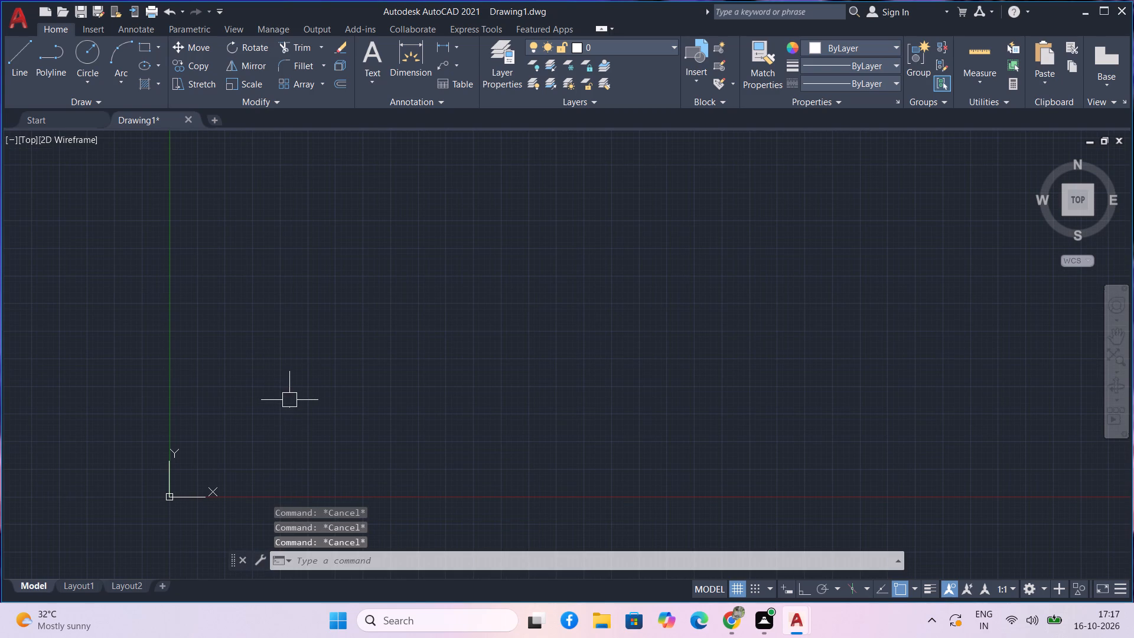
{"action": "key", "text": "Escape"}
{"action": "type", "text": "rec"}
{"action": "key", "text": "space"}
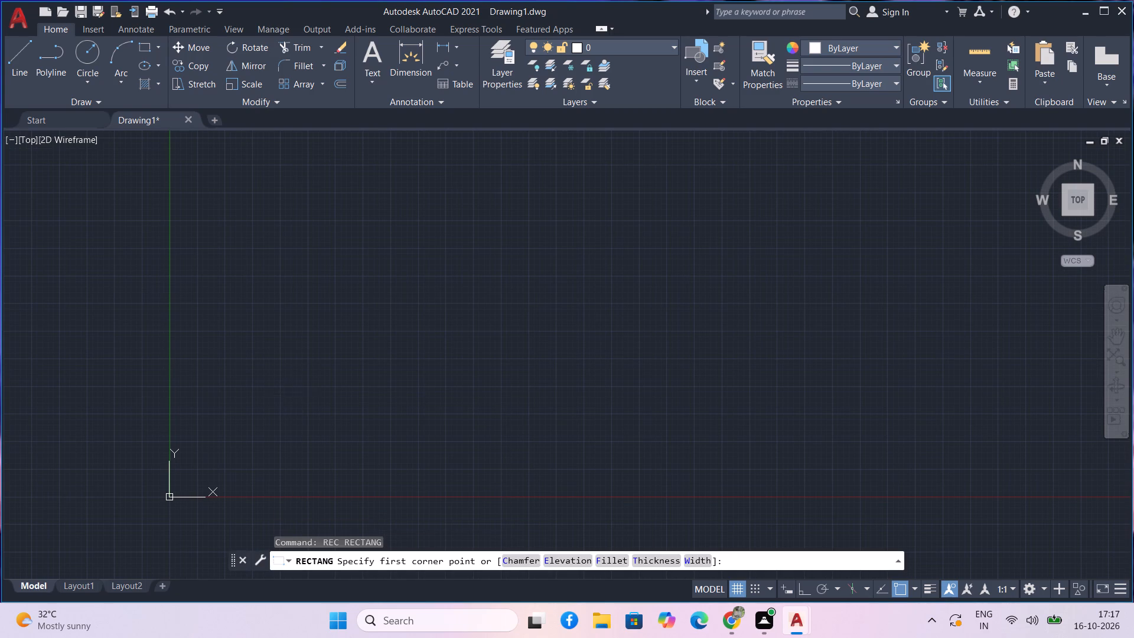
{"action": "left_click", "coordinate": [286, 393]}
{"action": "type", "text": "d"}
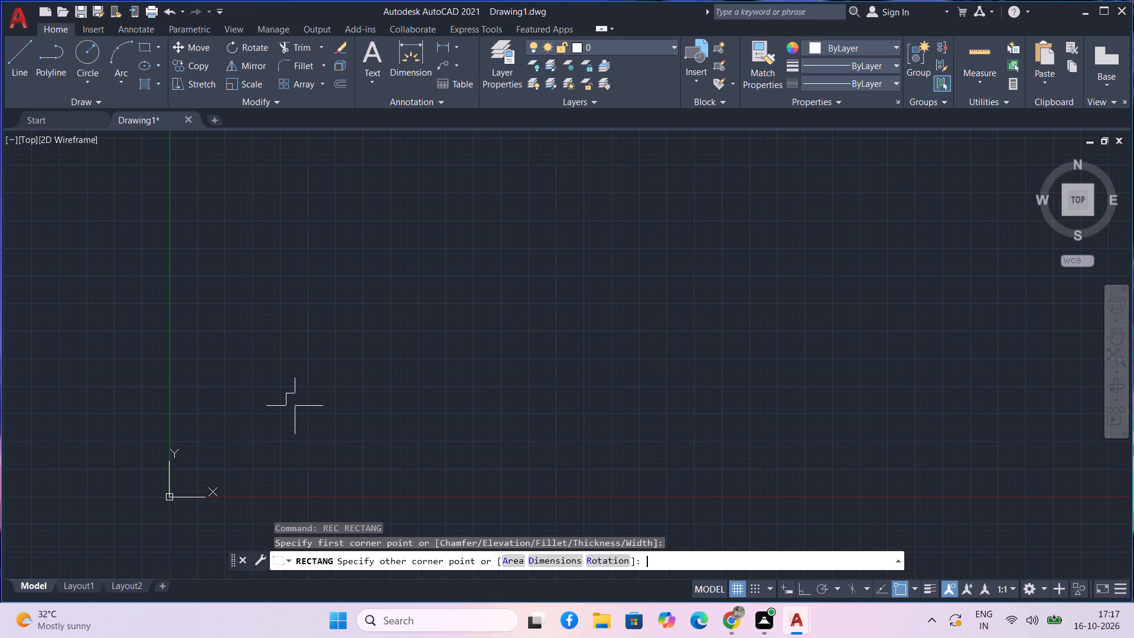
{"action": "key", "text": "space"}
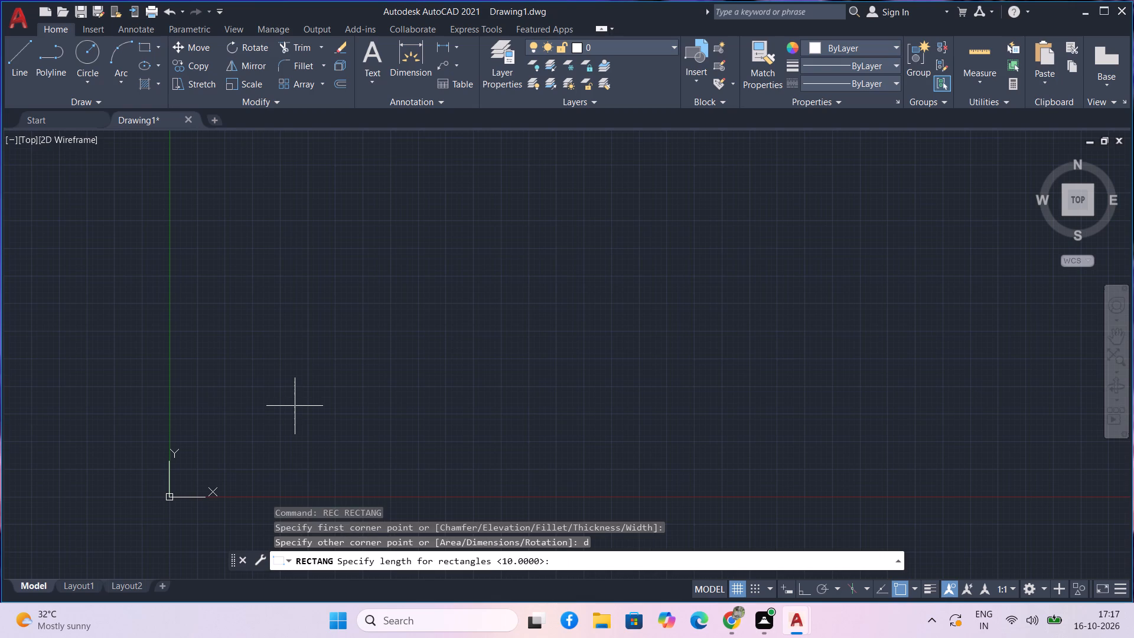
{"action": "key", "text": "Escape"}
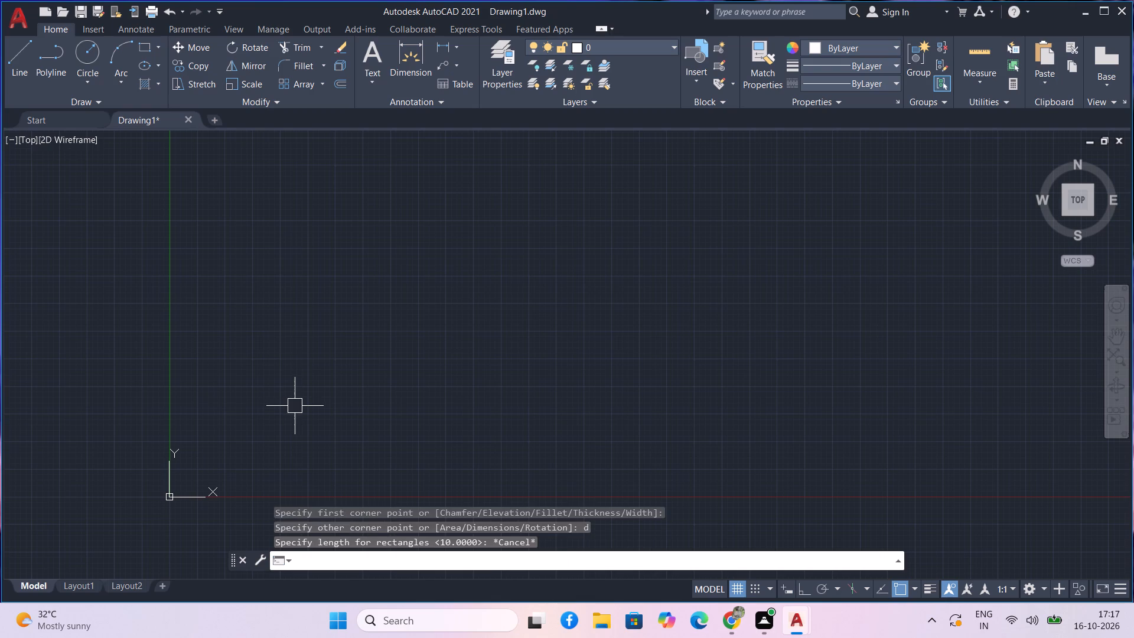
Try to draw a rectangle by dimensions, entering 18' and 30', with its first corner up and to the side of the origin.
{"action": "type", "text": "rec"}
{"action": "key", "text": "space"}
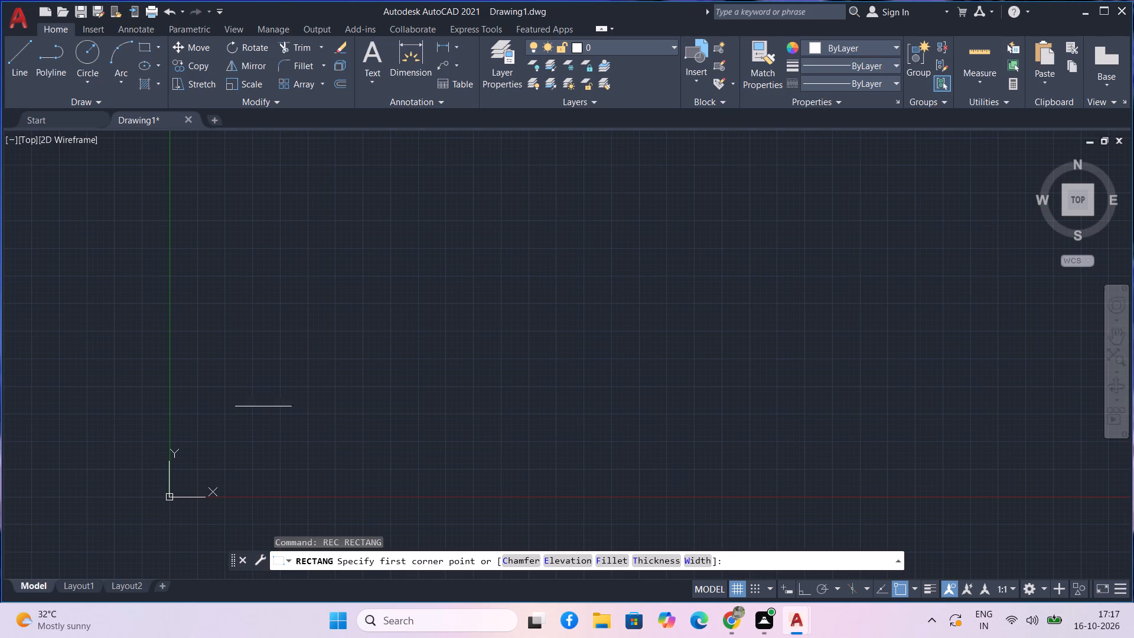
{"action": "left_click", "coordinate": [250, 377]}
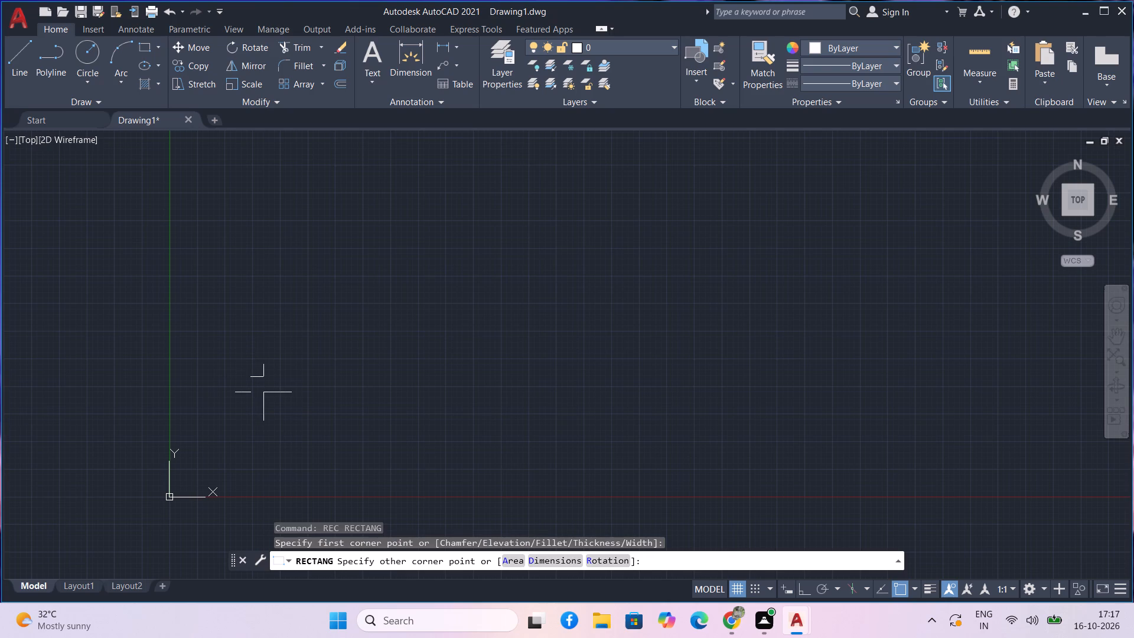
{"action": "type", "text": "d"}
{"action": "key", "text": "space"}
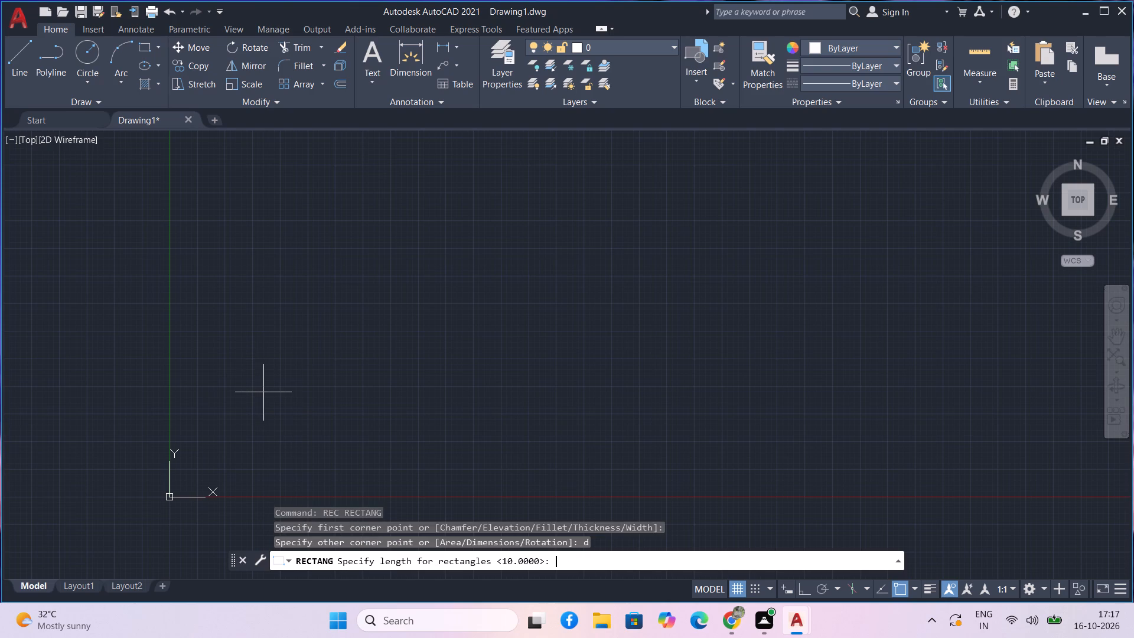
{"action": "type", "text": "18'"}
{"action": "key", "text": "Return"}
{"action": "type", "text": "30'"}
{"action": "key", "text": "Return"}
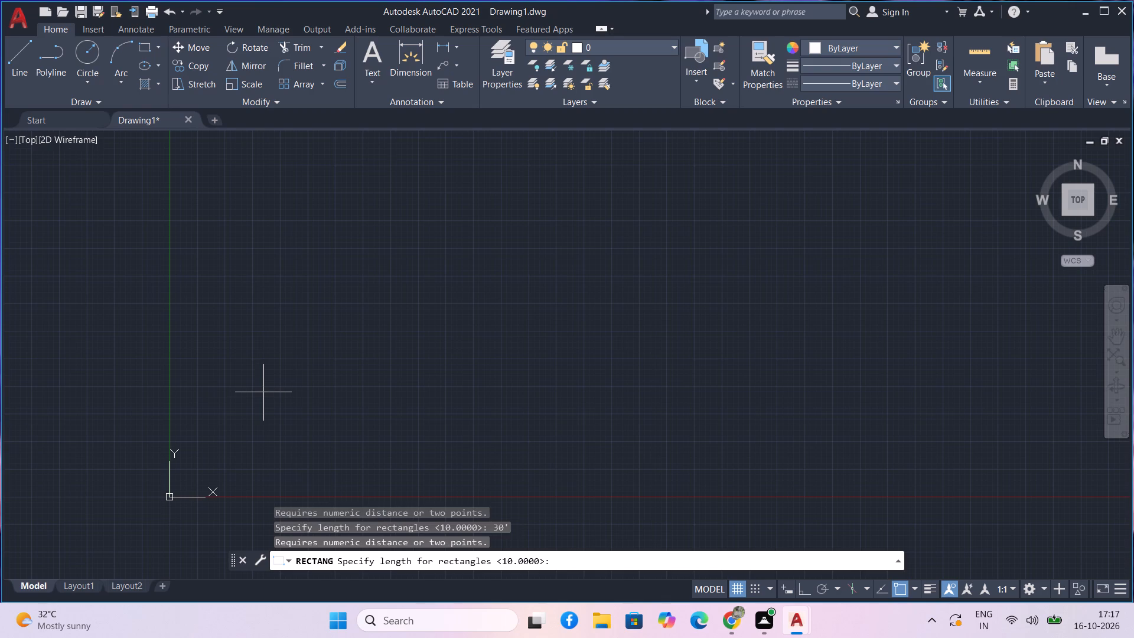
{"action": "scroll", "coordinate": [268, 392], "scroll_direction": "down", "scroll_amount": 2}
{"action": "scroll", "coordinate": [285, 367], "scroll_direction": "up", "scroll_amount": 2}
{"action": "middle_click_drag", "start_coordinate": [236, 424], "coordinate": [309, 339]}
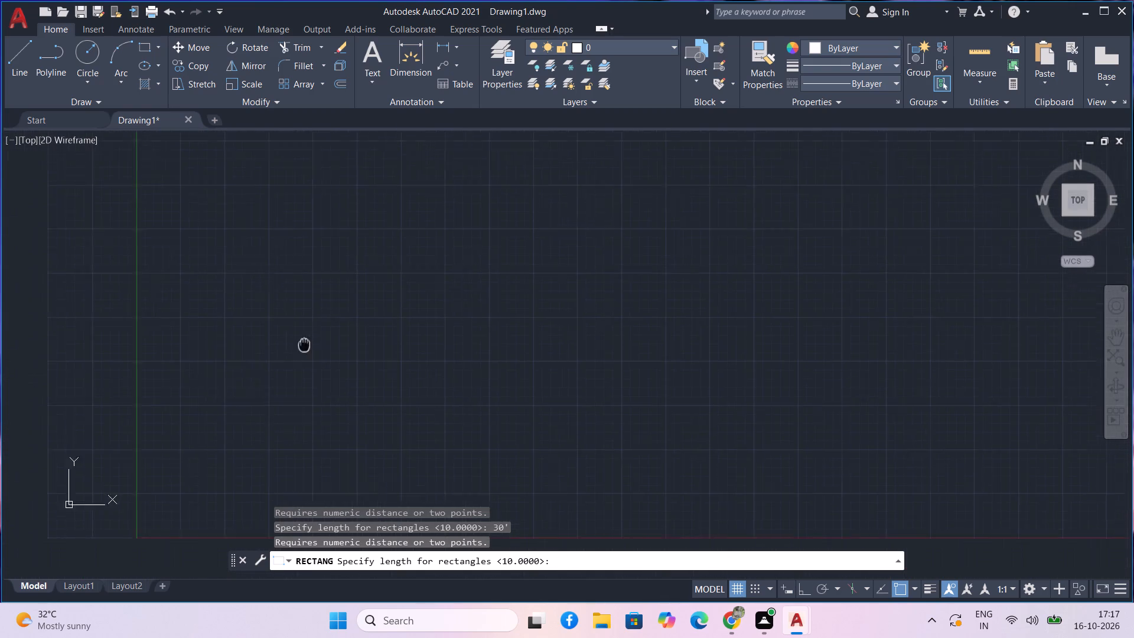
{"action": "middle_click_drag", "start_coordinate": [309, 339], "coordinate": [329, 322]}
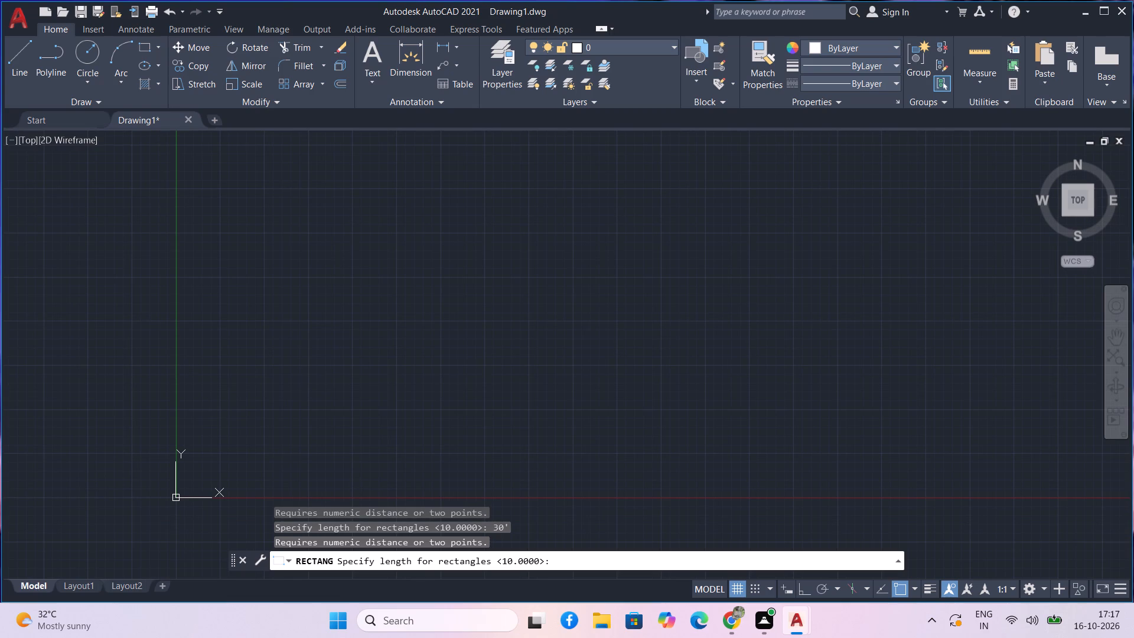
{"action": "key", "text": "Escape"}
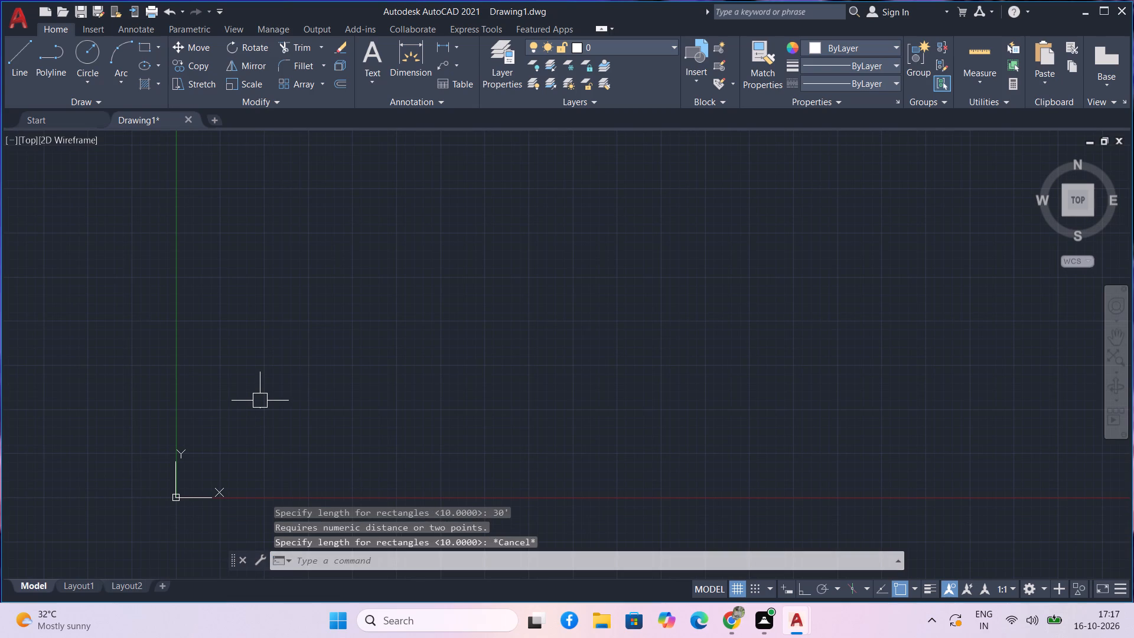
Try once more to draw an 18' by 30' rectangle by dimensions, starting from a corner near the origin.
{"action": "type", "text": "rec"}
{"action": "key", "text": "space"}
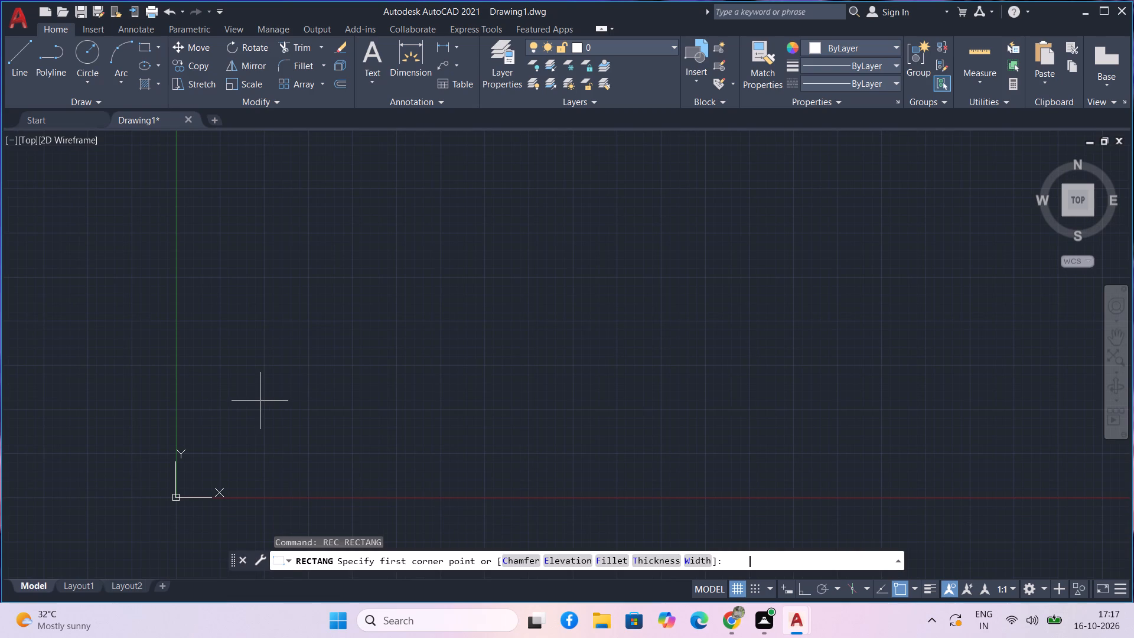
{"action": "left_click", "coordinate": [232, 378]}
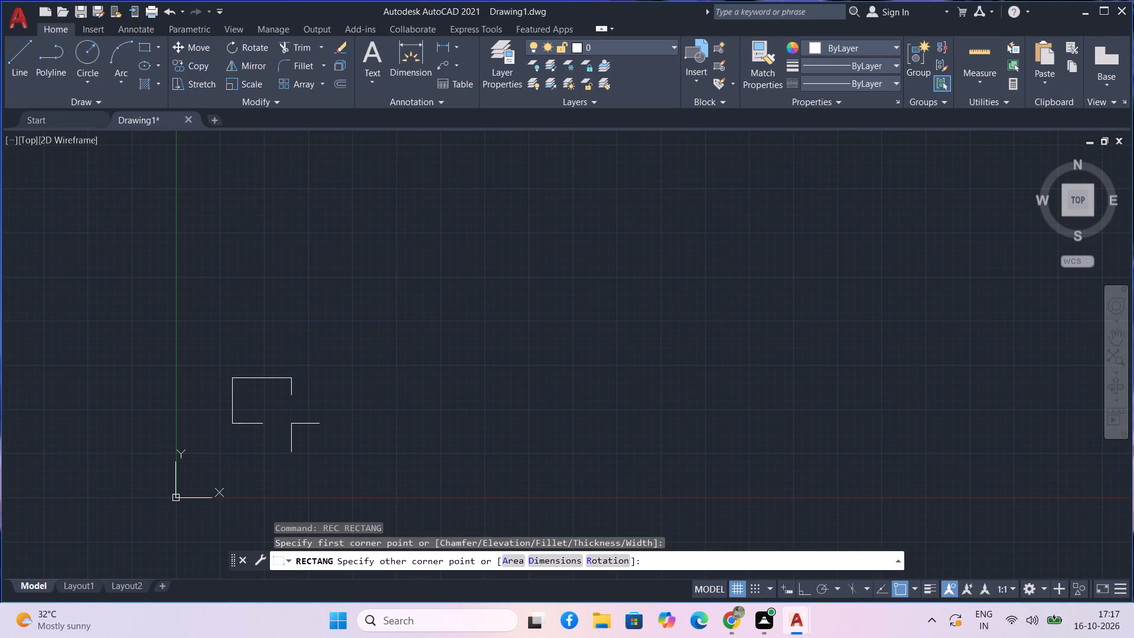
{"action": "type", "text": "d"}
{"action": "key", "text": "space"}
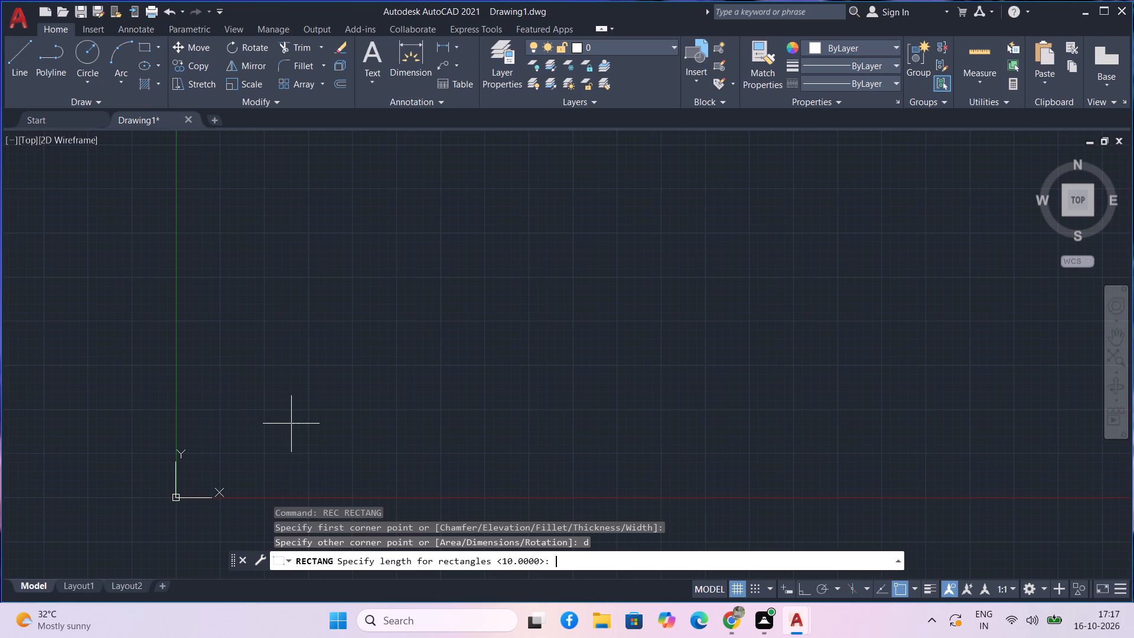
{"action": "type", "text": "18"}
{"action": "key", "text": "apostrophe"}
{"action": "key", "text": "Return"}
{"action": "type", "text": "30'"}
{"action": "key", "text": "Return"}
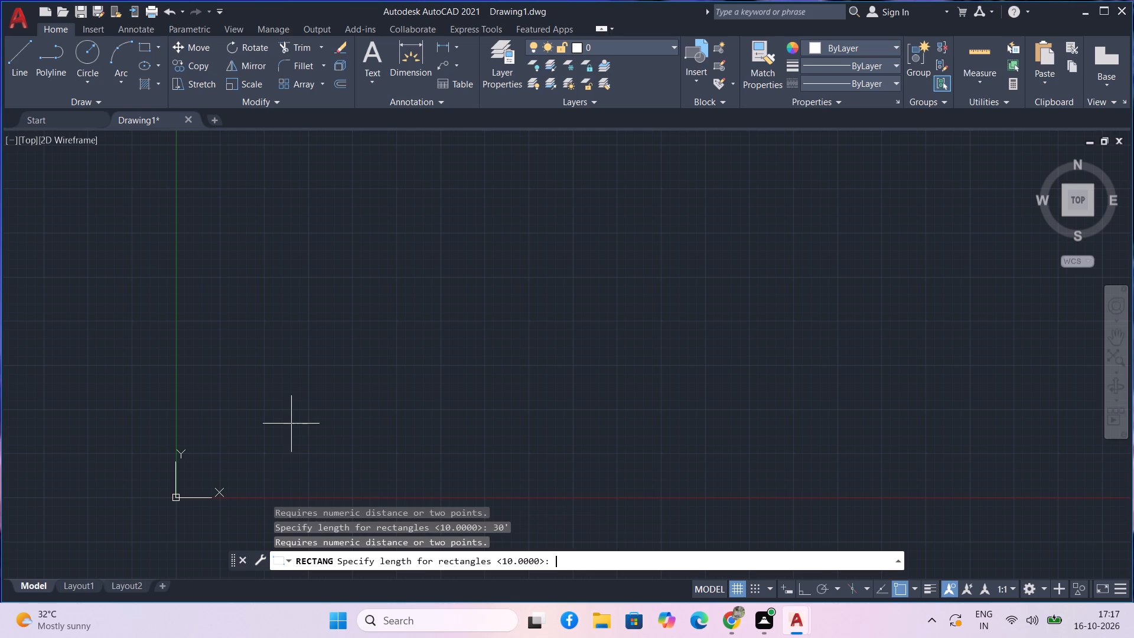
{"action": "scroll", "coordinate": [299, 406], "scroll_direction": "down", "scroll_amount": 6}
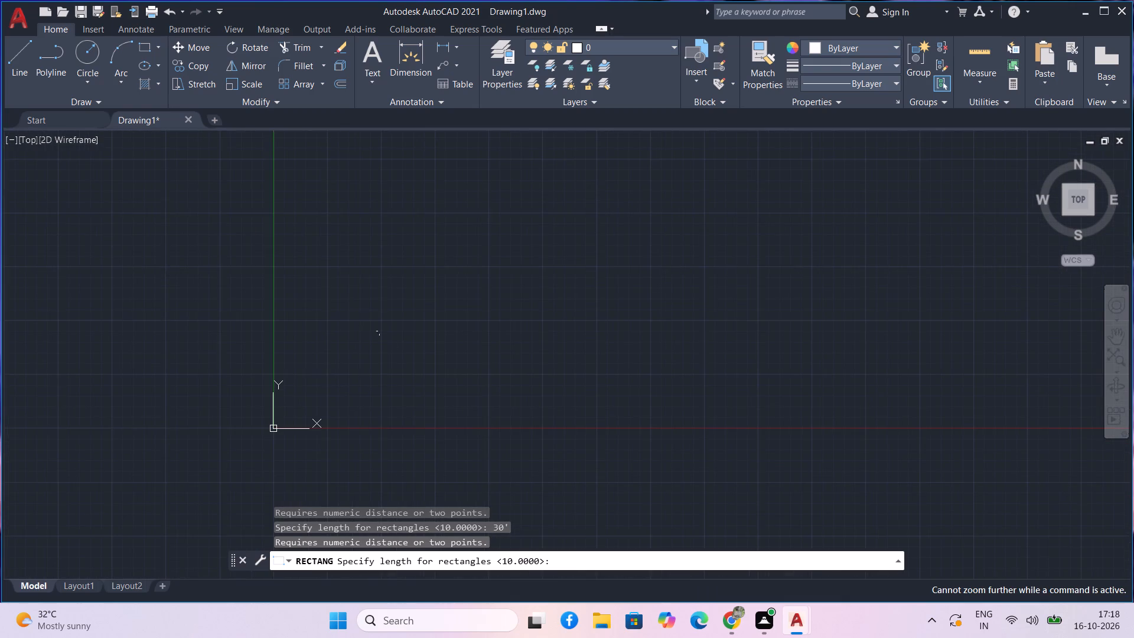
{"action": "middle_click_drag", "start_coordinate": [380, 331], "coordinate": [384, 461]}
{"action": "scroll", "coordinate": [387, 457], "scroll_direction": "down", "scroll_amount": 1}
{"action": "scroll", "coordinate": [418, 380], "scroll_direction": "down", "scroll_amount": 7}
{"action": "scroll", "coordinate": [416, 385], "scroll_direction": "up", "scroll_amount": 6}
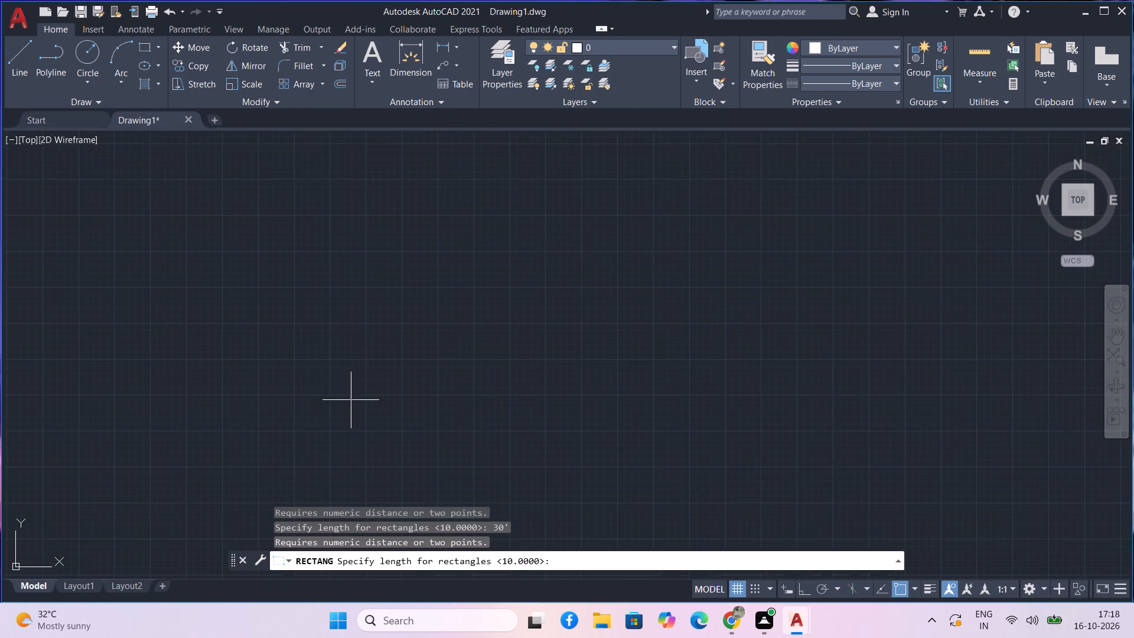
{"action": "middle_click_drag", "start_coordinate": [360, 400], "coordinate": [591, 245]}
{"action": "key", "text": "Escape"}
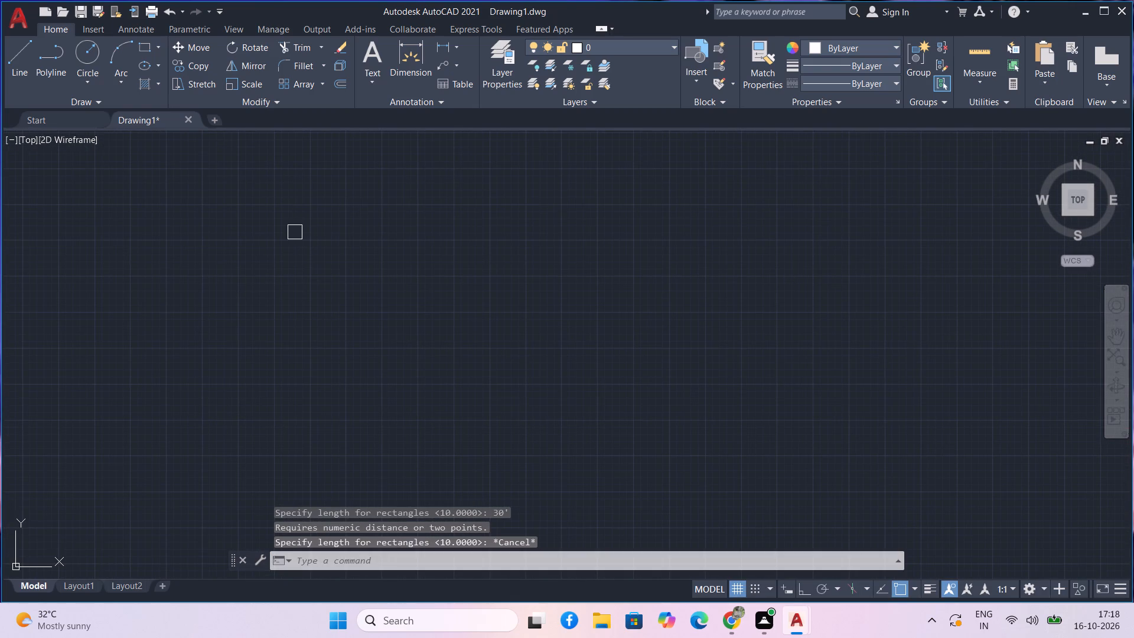
Configure the drawing units to Engineering length with 0'-0" precision and an insertion scale of inches.
{"action": "type", "text": "un"}
{"action": "key", "text": "space"}
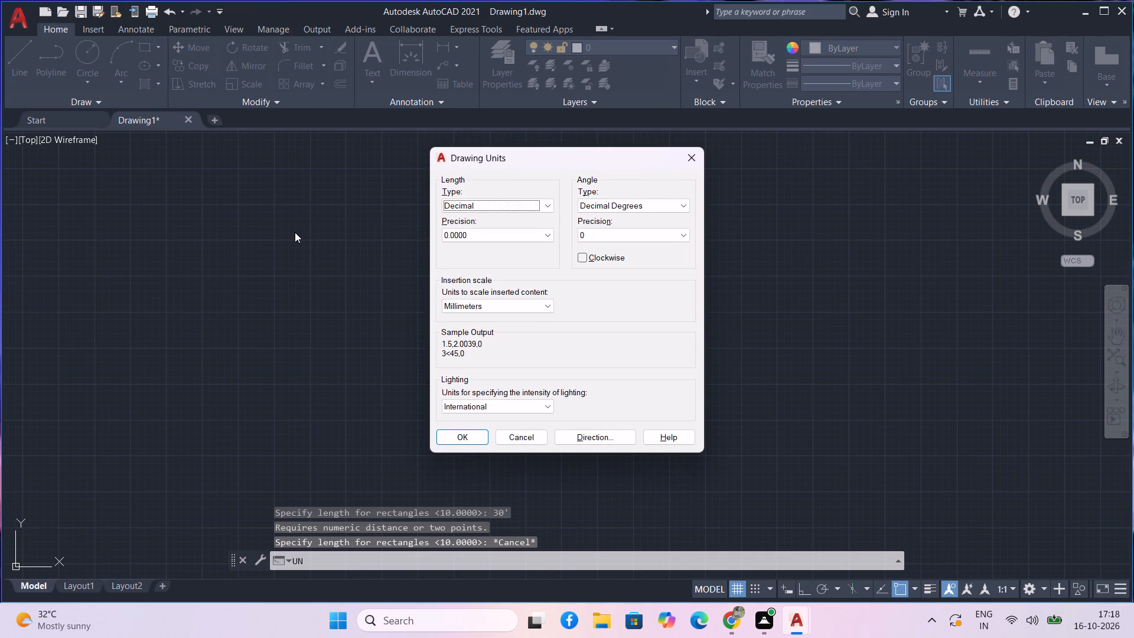
{"action": "left_click", "coordinate": [536, 207]}
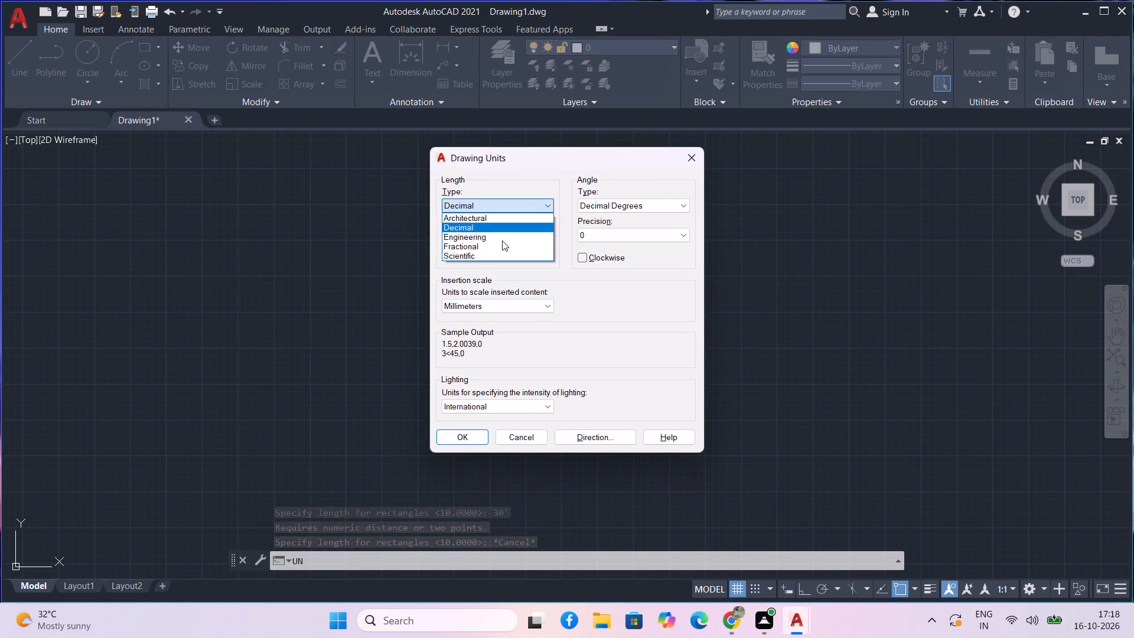
{"action": "left_click", "coordinate": [498, 240]}
{"action": "left_click_drag", "start_coordinate": [517, 223], "coordinate": [518, 230]}
{"action": "left_click", "coordinate": [520, 236]}
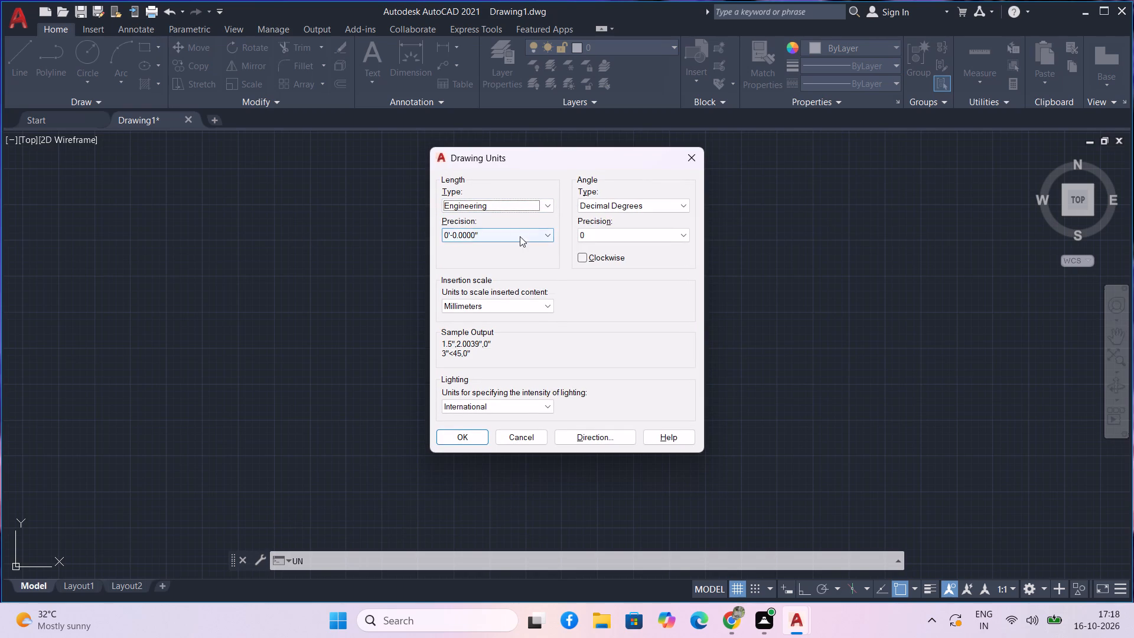
{"action": "left_click", "coordinate": [478, 249]}
{"action": "left_click", "coordinate": [483, 301]}
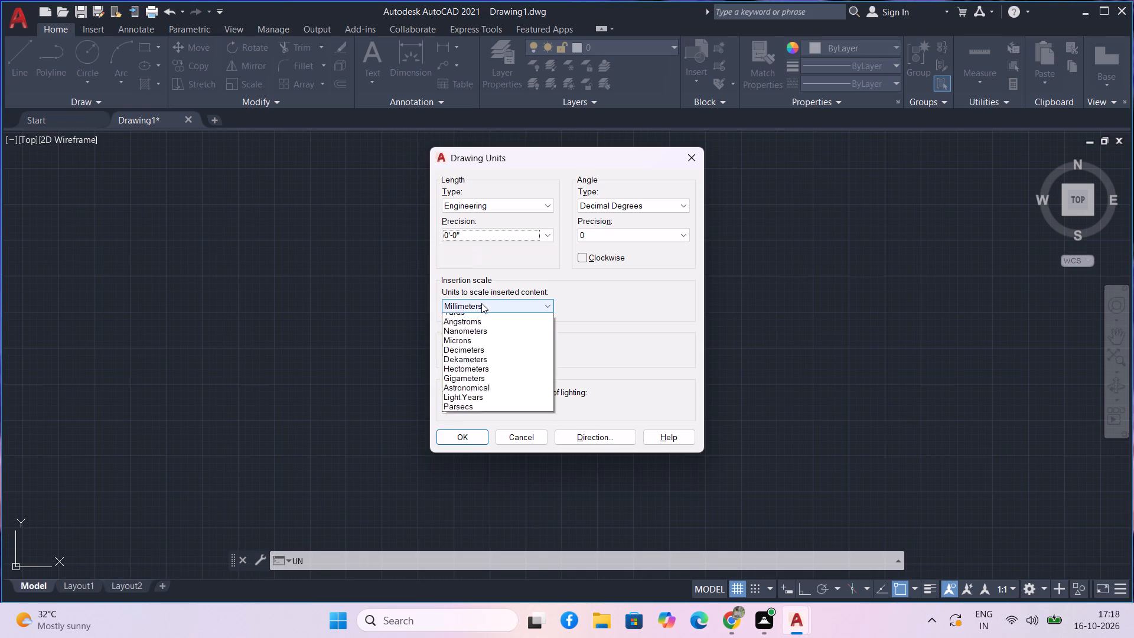
{"action": "left_click", "coordinate": [475, 327]}
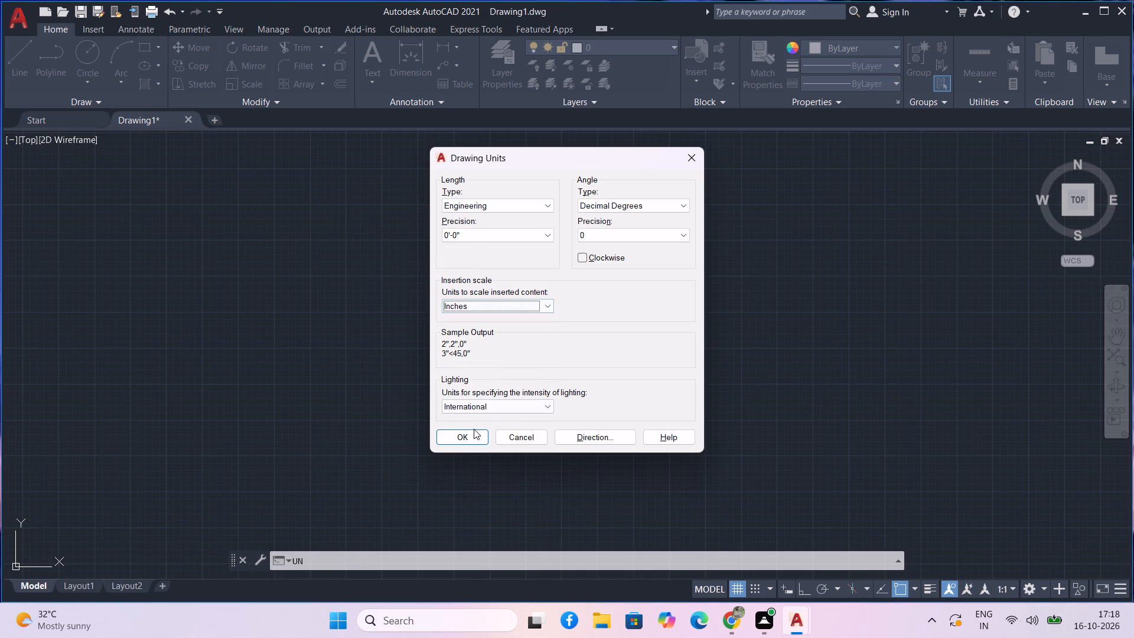
{"action": "left_click", "coordinate": [462, 447]}
{"action": "left_click", "coordinate": [470, 441]}
Modify the ISO-25 dimension style, setting its arrow size to 4".
{"action": "type", "text": "d"}
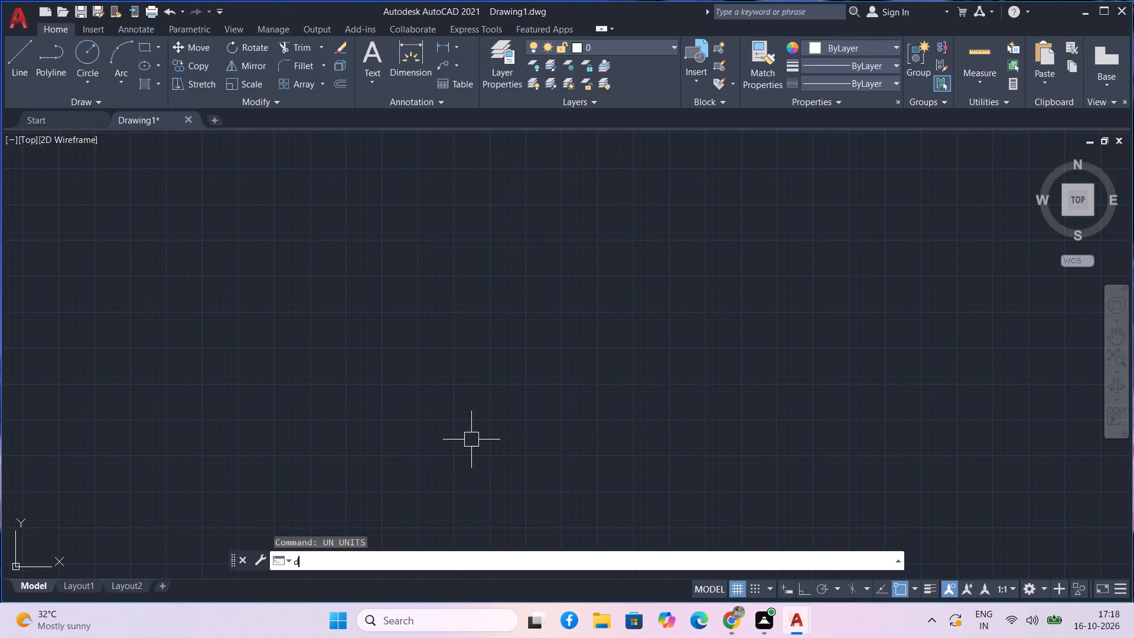
{"action": "key", "text": "space"}
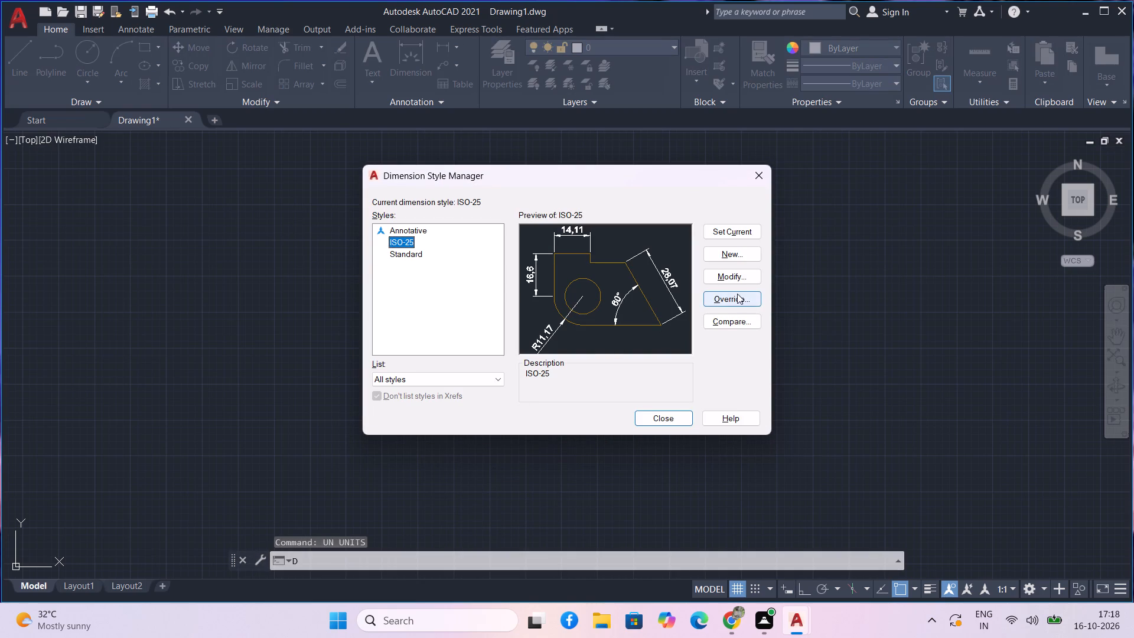
{"action": "left_click", "coordinate": [735, 279]}
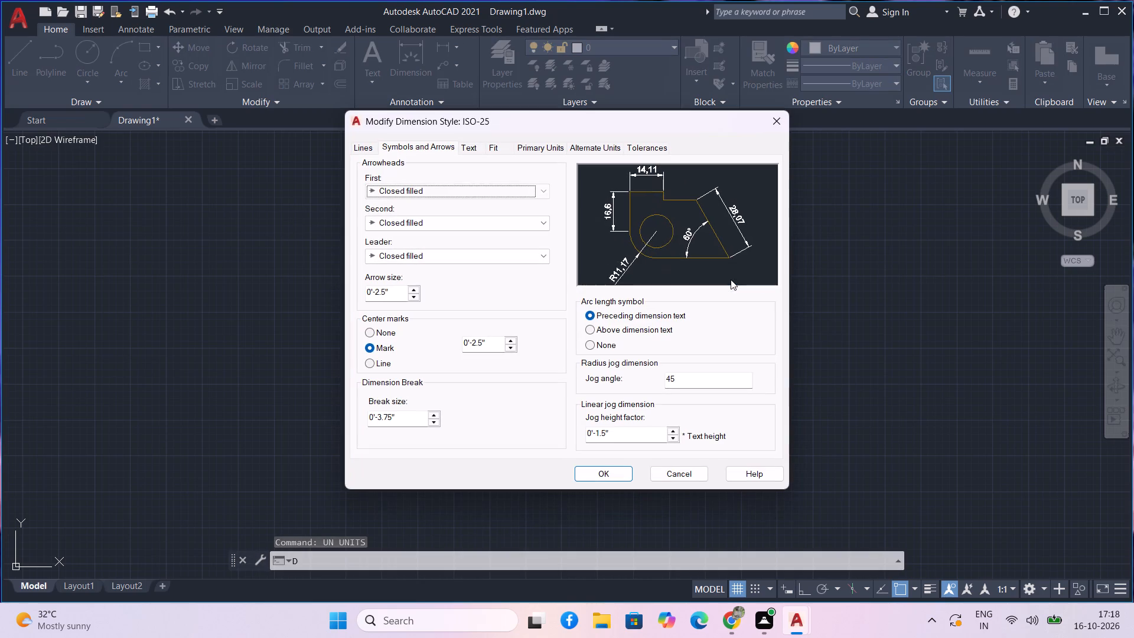
{"action": "left_click", "coordinate": [405, 294]}
{"action": "key", "text": "BackSpace"}
{"action": "key", "text": "BackSpace"}
{"action": "key", "text": "BackSpace"}
{"action": "key", "text": "BackSpace"}
{"action": "key", "text": "BackSpace"}
{"action": "key", "text": "BackSpace"}
{"action": "key", "text": "BackSpace"}
{"action": "key", "text": "BackSpace"}
{"action": "key", "text": "BackSpace"}
{"action": "key", "text": "BackSpace"}
{"action": "key", "text": "BackSpace"}
{"action": "key", "text": "BackSpace"}
{"action": "key", "text": "BackSpace"}
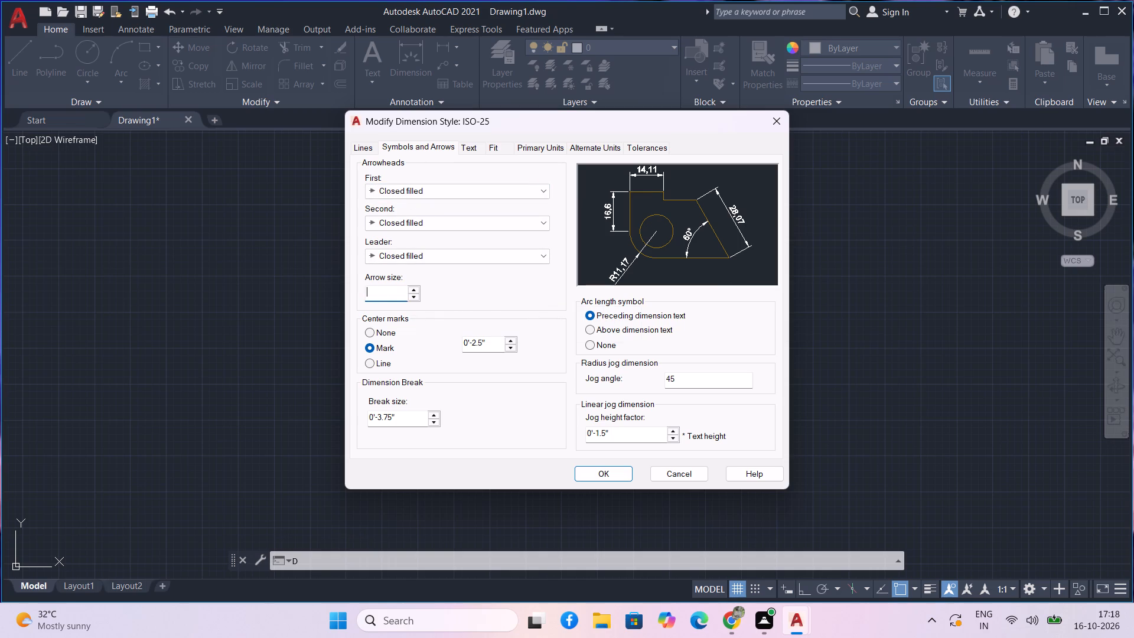
{"action": "key", "text": "4"}
{"action": "key", "text": "Return"}
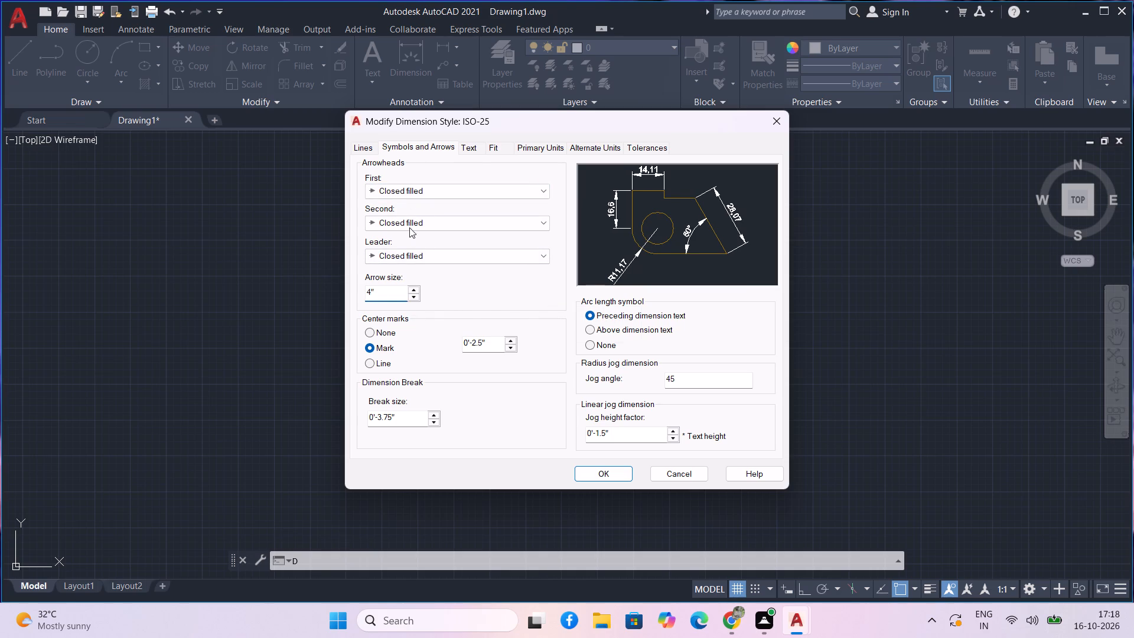
Set the ISO-25 dimension style's text height to 4".
{"action": "left_click", "coordinate": [468, 153]}
{"action": "left_click", "coordinate": [547, 252]}
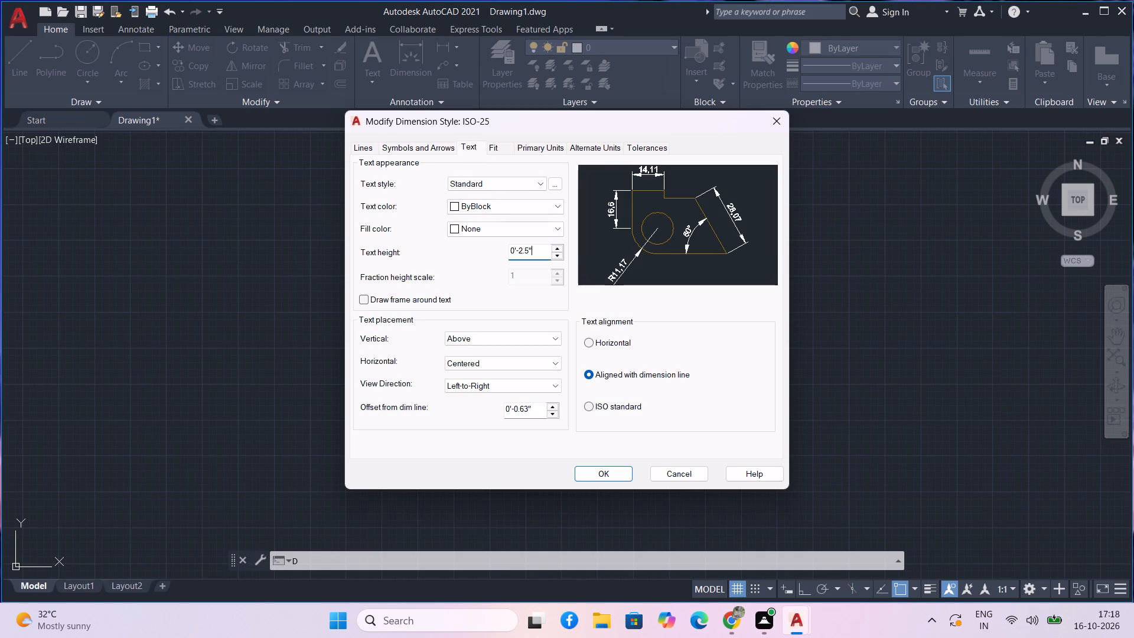
{"action": "key", "text": "BackSpace"}
{"action": "key", "text": "BackSpace"}
{"action": "key", "text": "BackSpace"}
{"action": "key", "text": "BackSpace"}
{"action": "key", "text": "BackSpace"}
{"action": "key", "text": "BackSpace"}
{"action": "key", "text": "BackSpace"}
{"action": "key", "text": "BackSpace"}
{"action": "key", "text": "BackSpace"}
{"action": "key", "text": "BackSpace"}
{"action": "key", "text": "BackSpace"}
{"action": "key", "text": "BackSpace"}
{"action": "key", "text": "4"}
{"action": "key", "text": "Return"}
Set the ISO-25 style's primary units to Engineering format with 0'-0" precision for linear dimensions.
{"action": "left_click", "coordinate": [532, 145]}
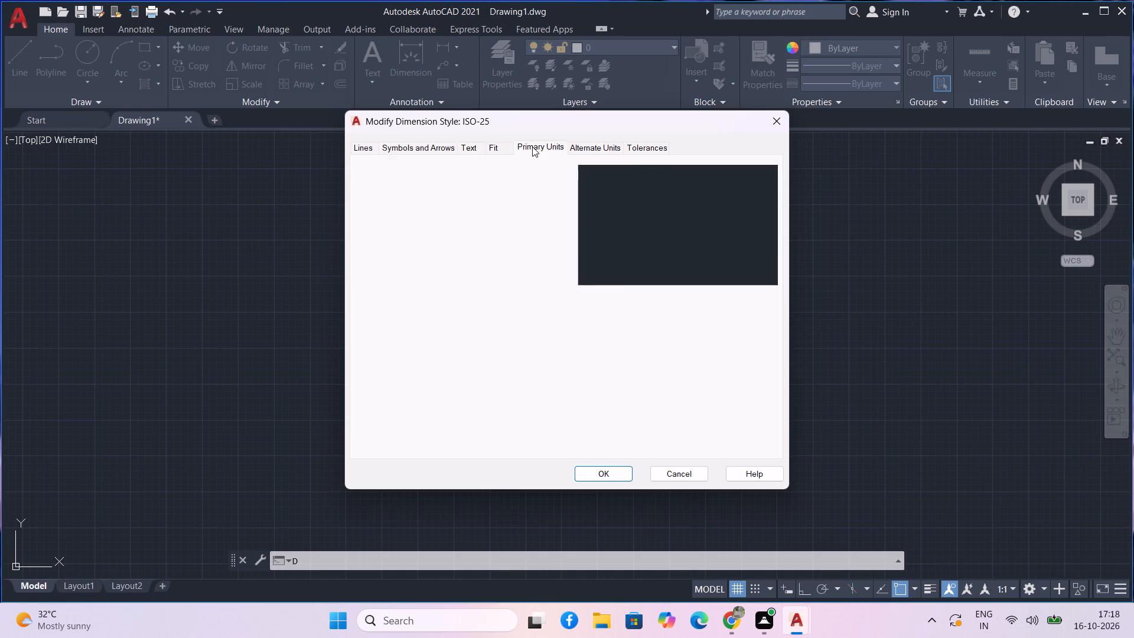
{"action": "left_click", "coordinate": [547, 171]}
{"action": "left_click", "coordinate": [540, 212]}
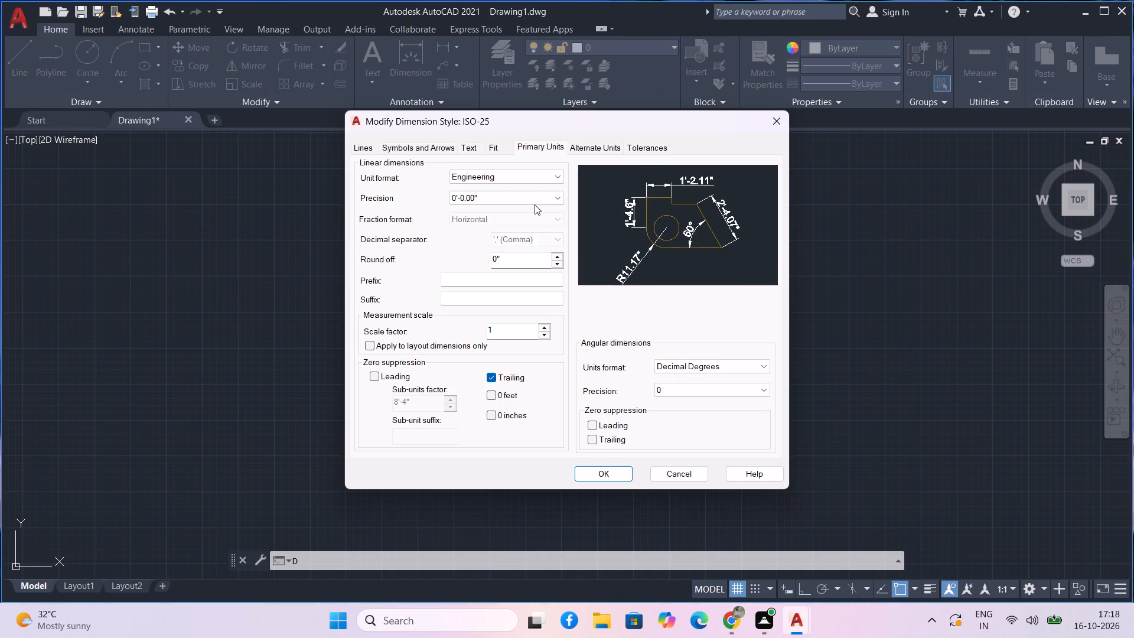
{"action": "left_click", "coordinate": [535, 204]}
{"action": "left_click", "coordinate": [529, 206]}
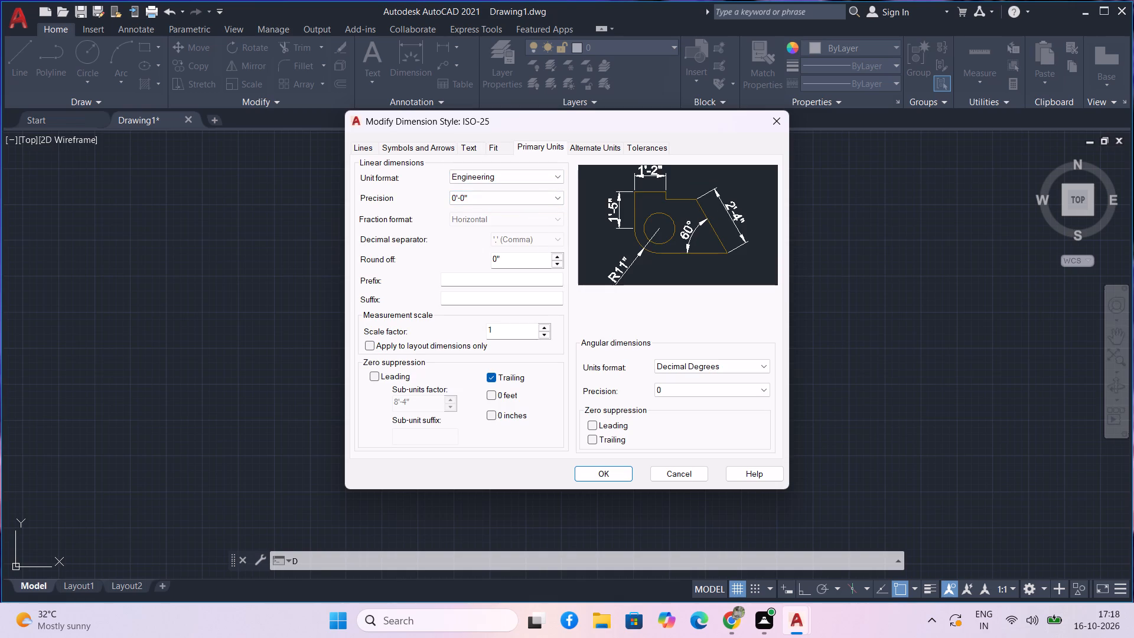
Set the ISO-25 style's linear dimension round-off to 4", then save the style and close the dimension style manager.
{"action": "left_click", "coordinate": [537, 259]}
{"action": "key", "text": "BackSpace"}
{"action": "key", "text": "BackSpace"}
{"action": "key", "text": "BackSpace"}
{"action": "key", "text": "BackSpace"}
{"action": "key", "text": "BackSpace"}
{"action": "key", "text": "BackSpace"}
{"action": "key", "text": "BackSpace"}
{"action": "key", "text": "4"}
{"action": "key", "text": "Return"}
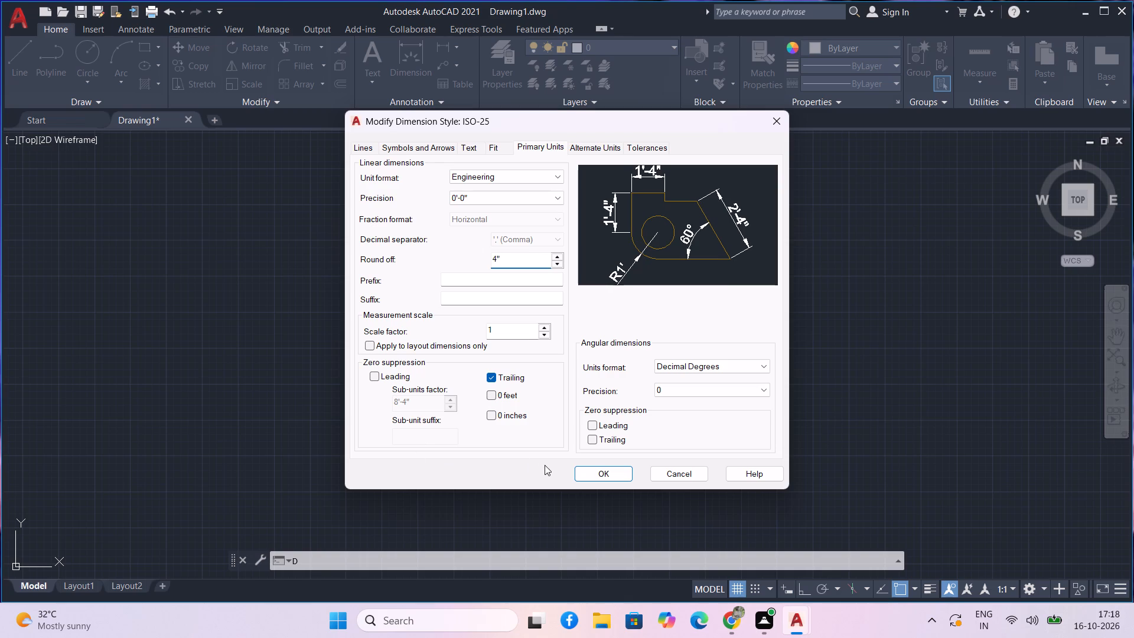
{"action": "left_click", "coordinate": [610, 471]}
{"action": "left_click", "coordinate": [656, 422]}
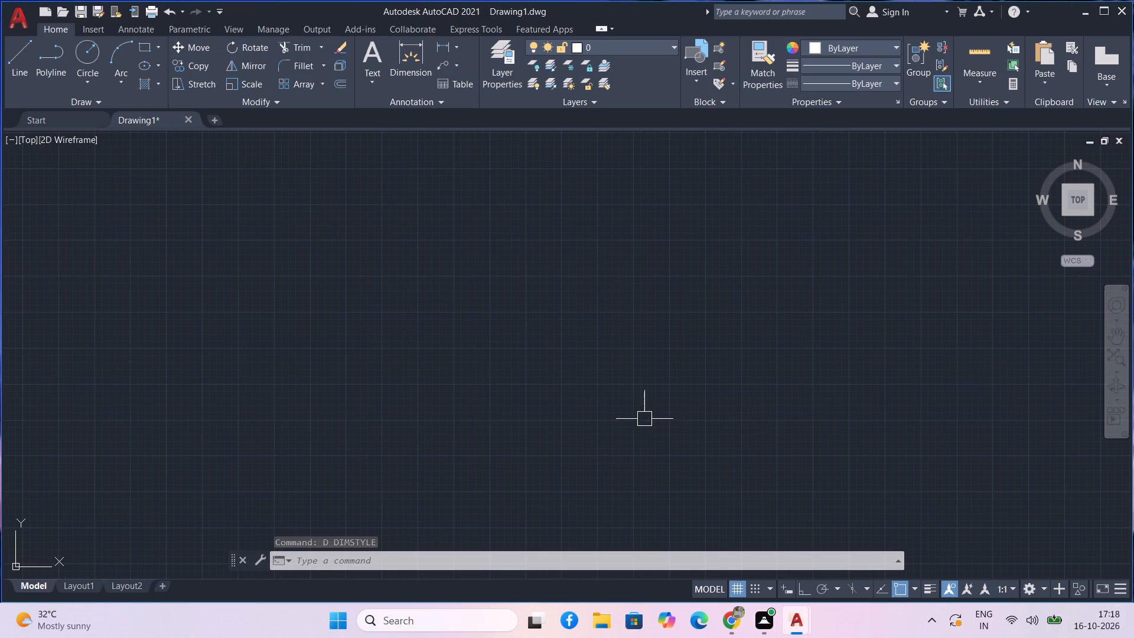
Draw a base rectangle by dimensions, with a length of 18' and a width of 30'.
{"action": "type", "text": "re"}
{"action": "key", "text": "space"}
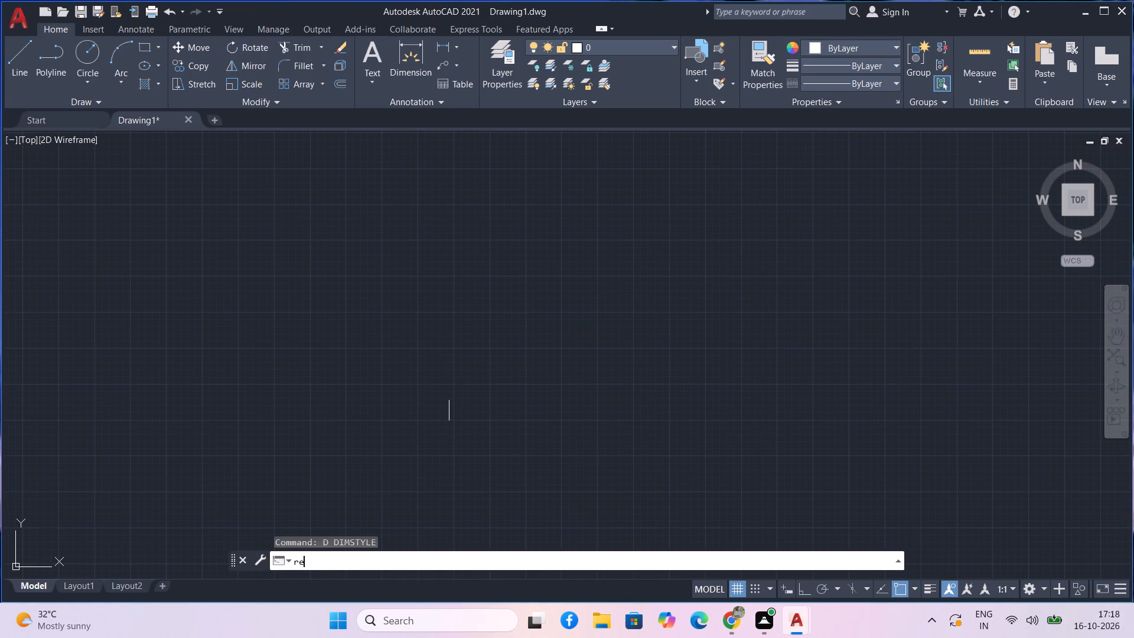
{"action": "type", "text": "re"}
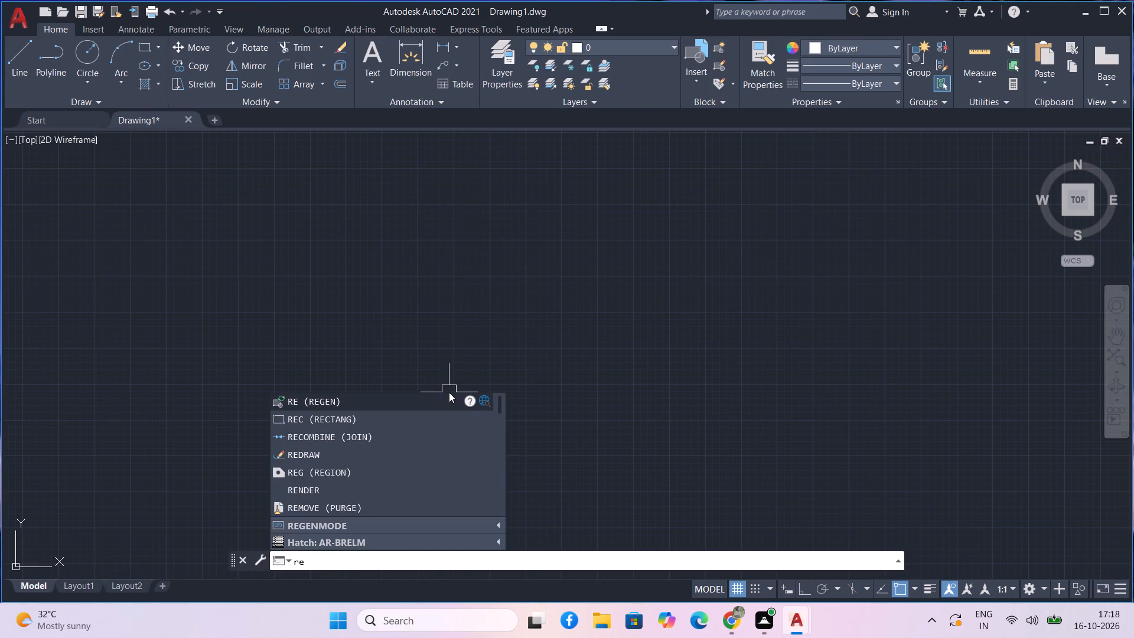
{"action": "type", "text": "c"}
{"action": "key", "text": "space"}
{"action": "left_click", "coordinate": [282, 375]}
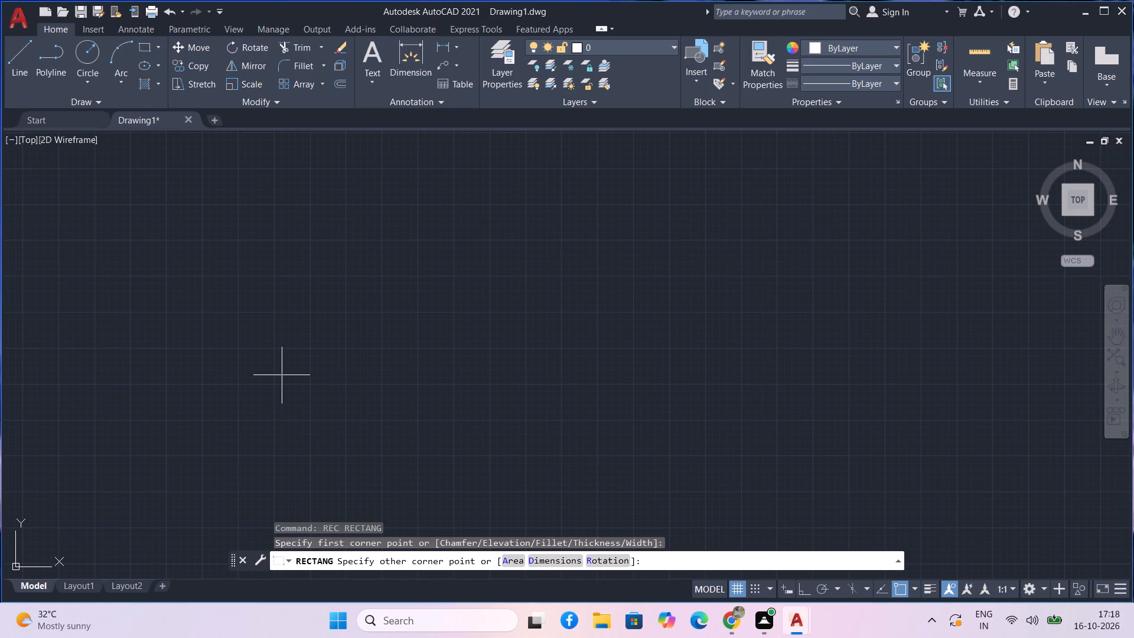
{"action": "type", "text": "d"}
{"action": "key", "text": "space"}
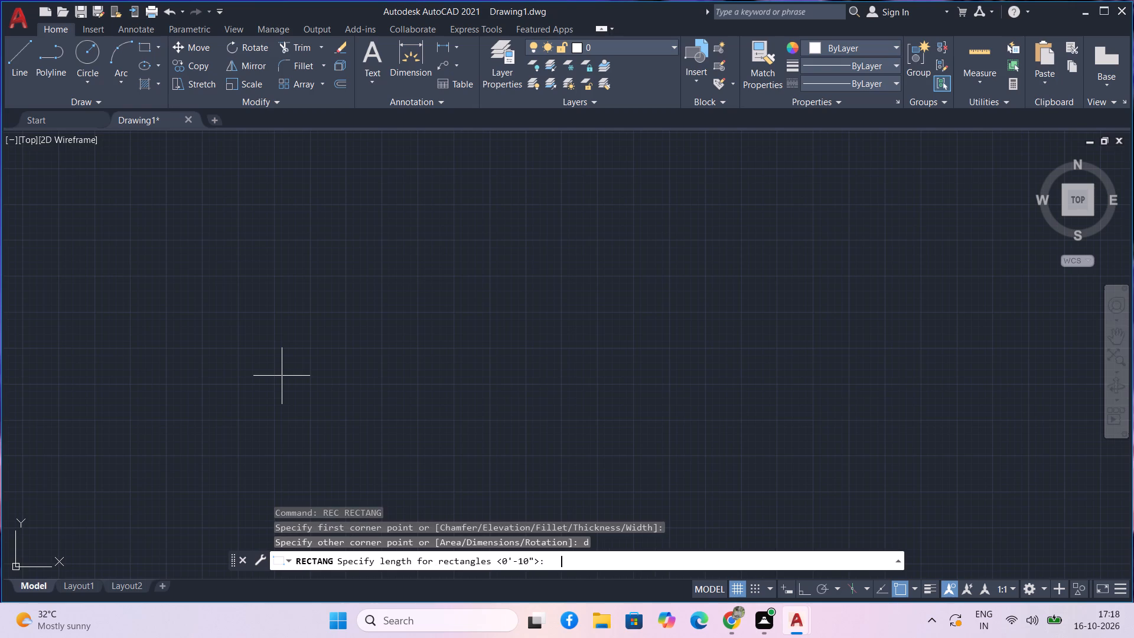
{"action": "type", "text": "18"}
{"action": "key", "text": "apostrophe"}
{"action": "key", "text": "Return"}
{"action": "type", "text": "30'"}
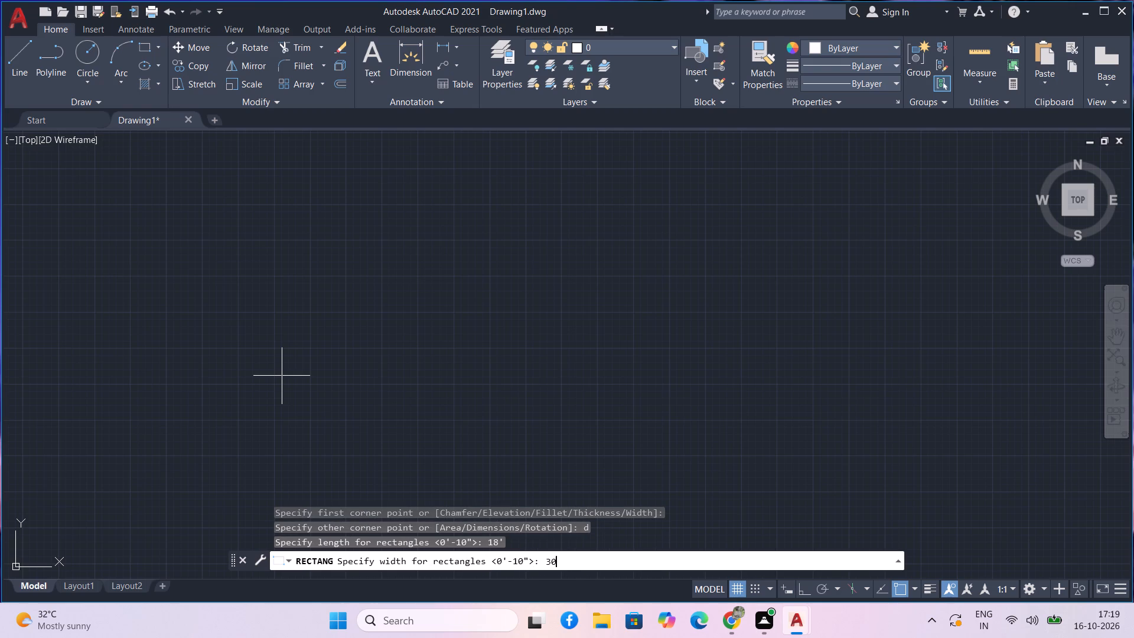
{"action": "key", "text": "Return"}
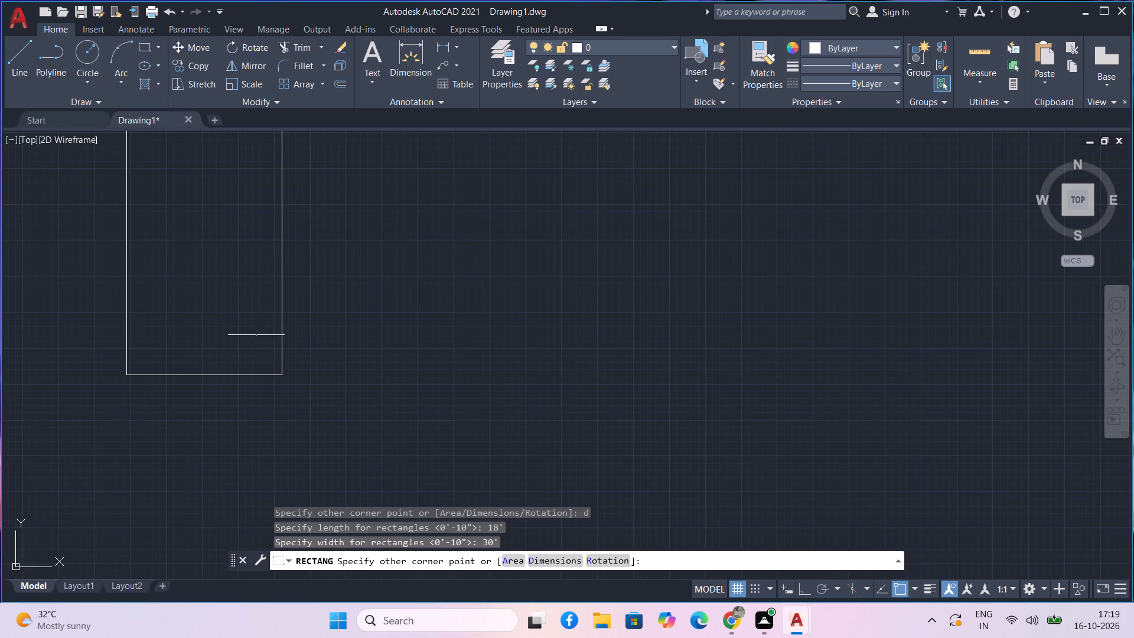
{"action": "scroll", "coordinate": [297, 353], "scroll_direction": "down", "scroll_amount": 3}
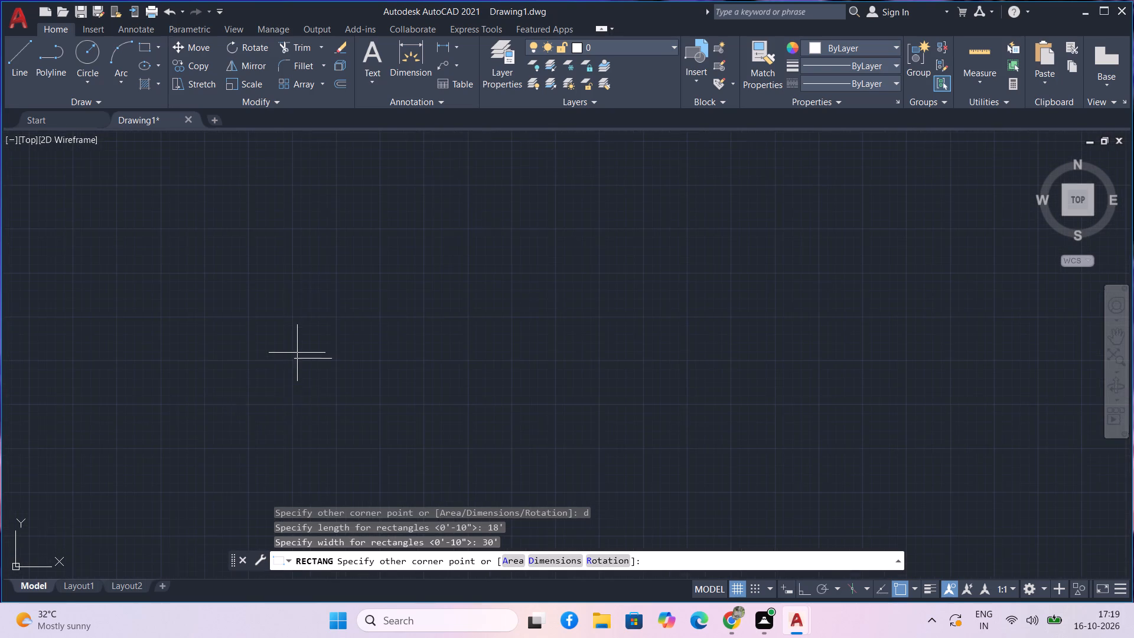
{"action": "middle_click_drag", "start_coordinate": [201, 425], "coordinate": [295, 331]}
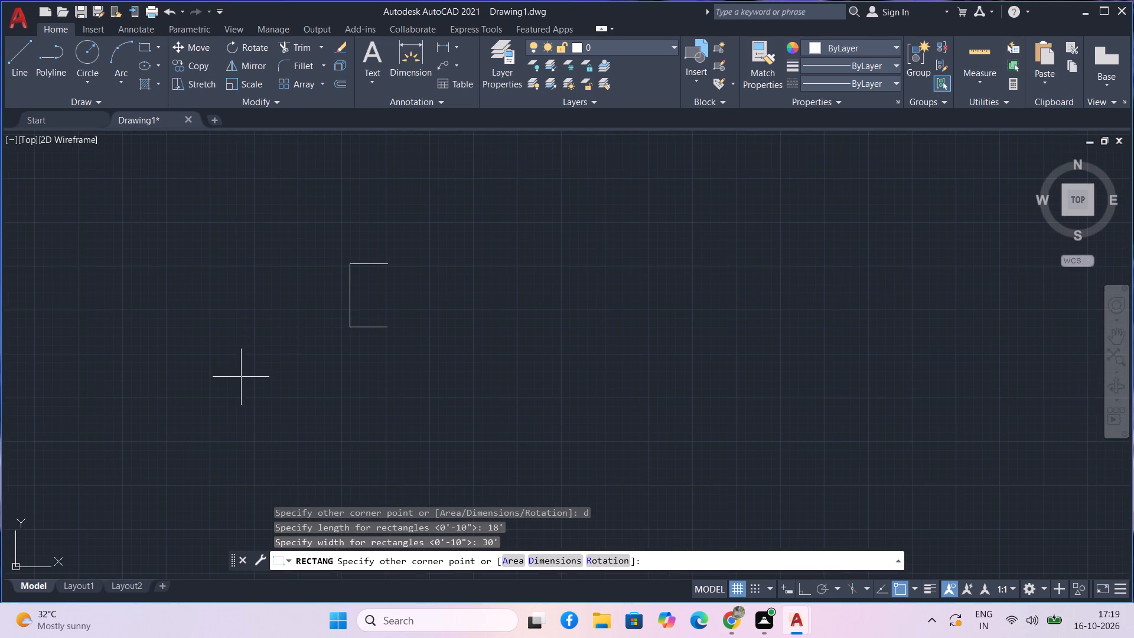
{"action": "left_click", "coordinate": [116, 463]}
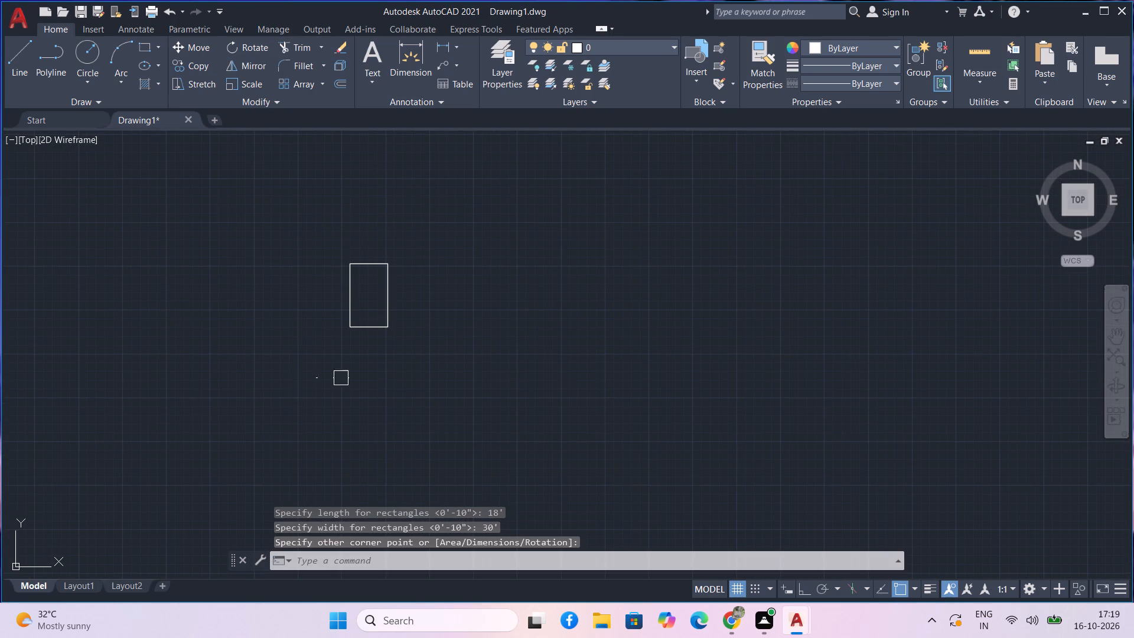
Move the base rectangle by its lower-left corner to a spot closer to the drawing origin.
{"action": "middle_click_drag", "start_coordinate": [436, 356], "coordinate": [472, 309]}
{"action": "left_click_drag", "start_coordinate": [452, 320], "coordinate": [434, 287]}
{"action": "left_click", "coordinate": [345, 213]}
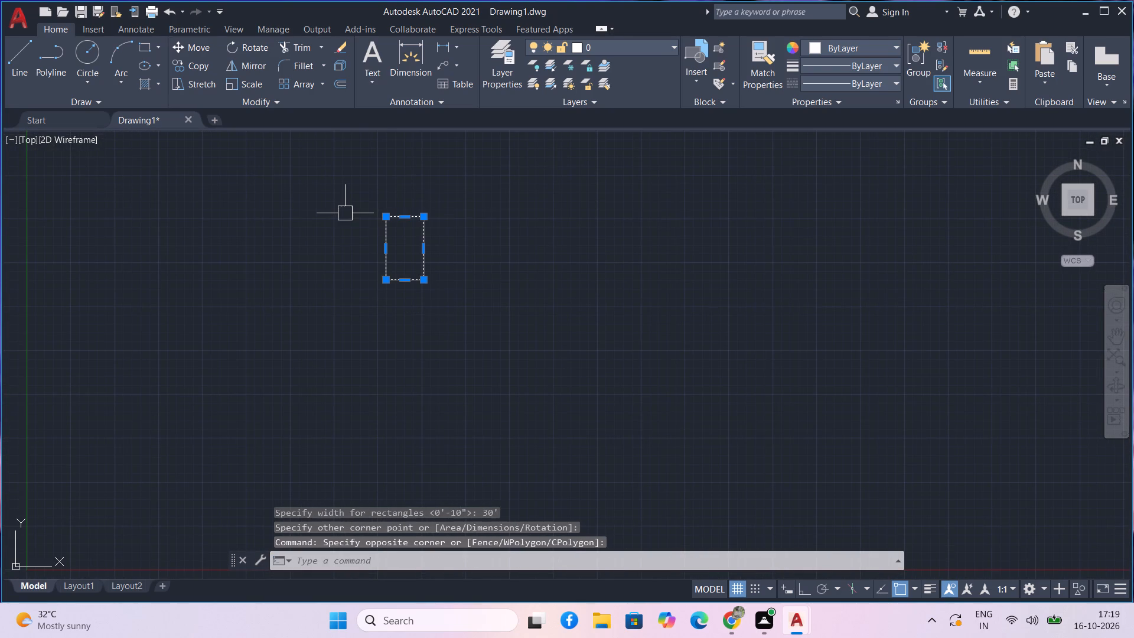
{"action": "type", "text": "m"}
{"action": "key", "text": "space"}
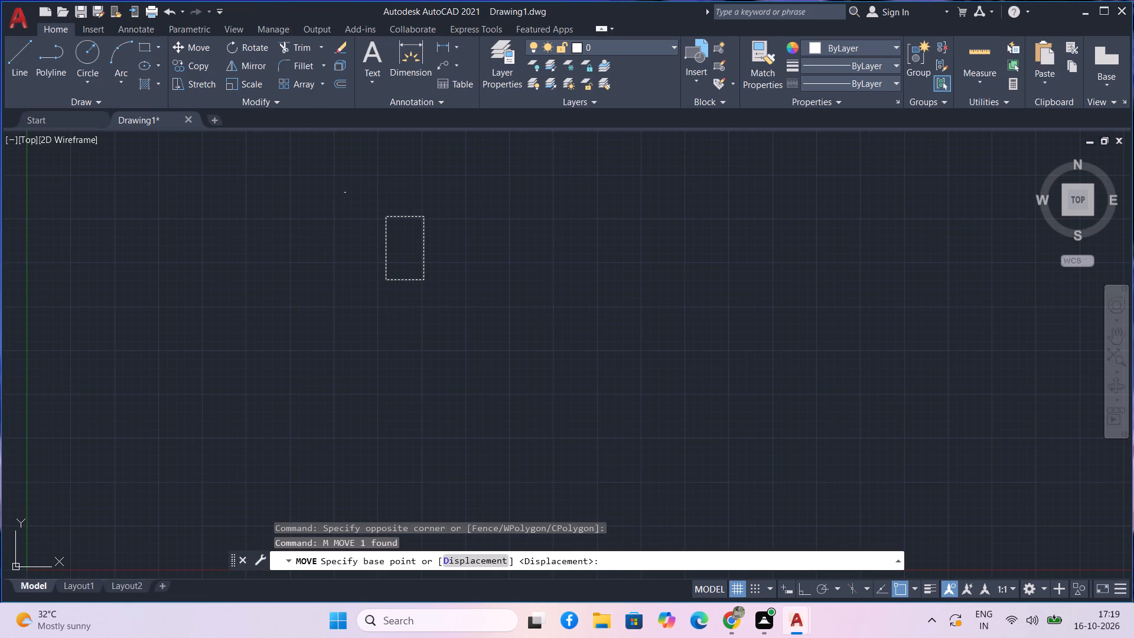
{"action": "left_click", "coordinate": [388, 284]}
{"action": "left_click", "coordinate": [180, 493]}
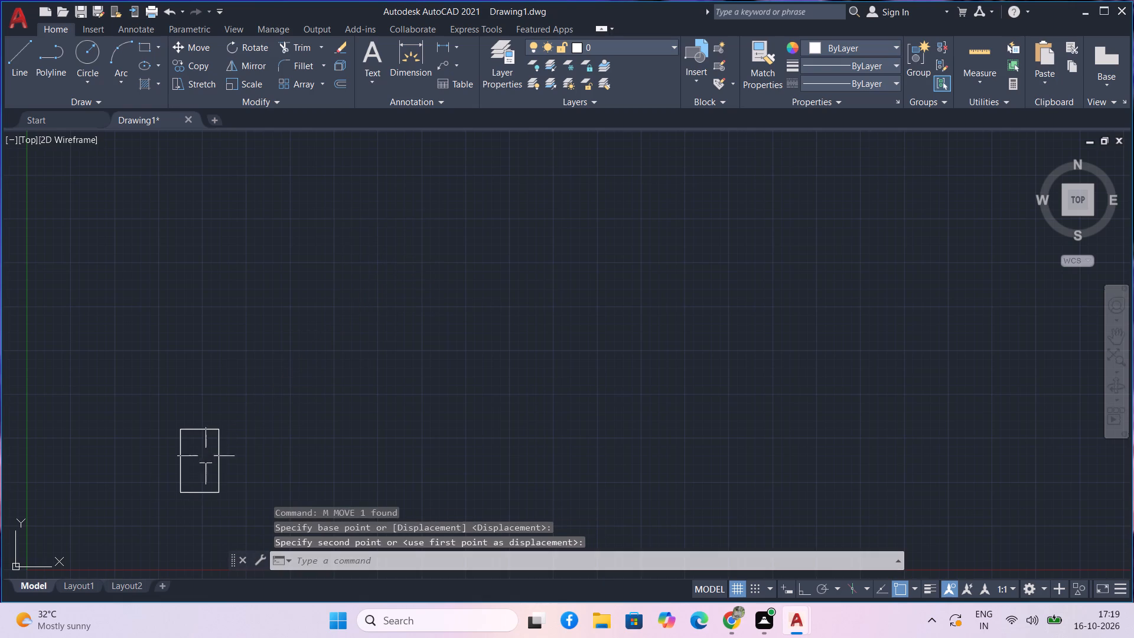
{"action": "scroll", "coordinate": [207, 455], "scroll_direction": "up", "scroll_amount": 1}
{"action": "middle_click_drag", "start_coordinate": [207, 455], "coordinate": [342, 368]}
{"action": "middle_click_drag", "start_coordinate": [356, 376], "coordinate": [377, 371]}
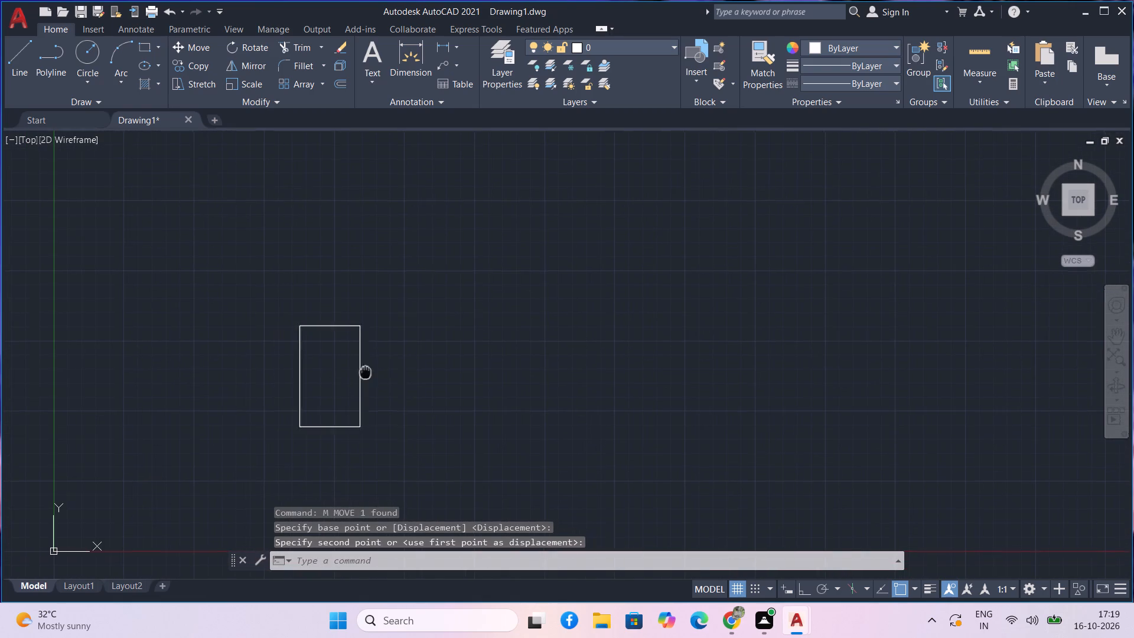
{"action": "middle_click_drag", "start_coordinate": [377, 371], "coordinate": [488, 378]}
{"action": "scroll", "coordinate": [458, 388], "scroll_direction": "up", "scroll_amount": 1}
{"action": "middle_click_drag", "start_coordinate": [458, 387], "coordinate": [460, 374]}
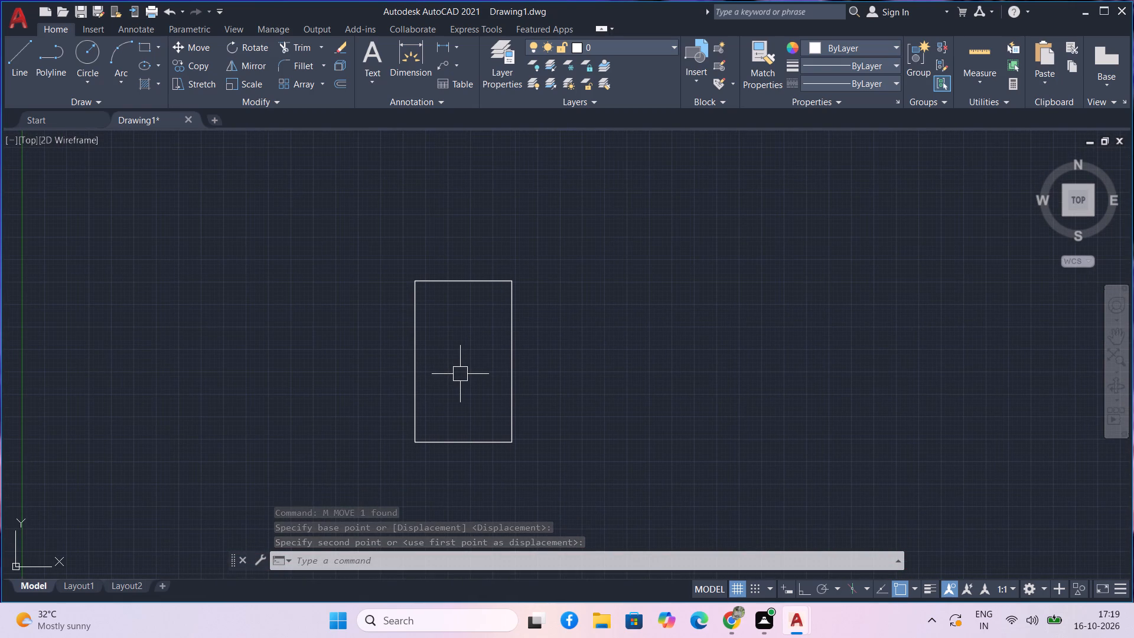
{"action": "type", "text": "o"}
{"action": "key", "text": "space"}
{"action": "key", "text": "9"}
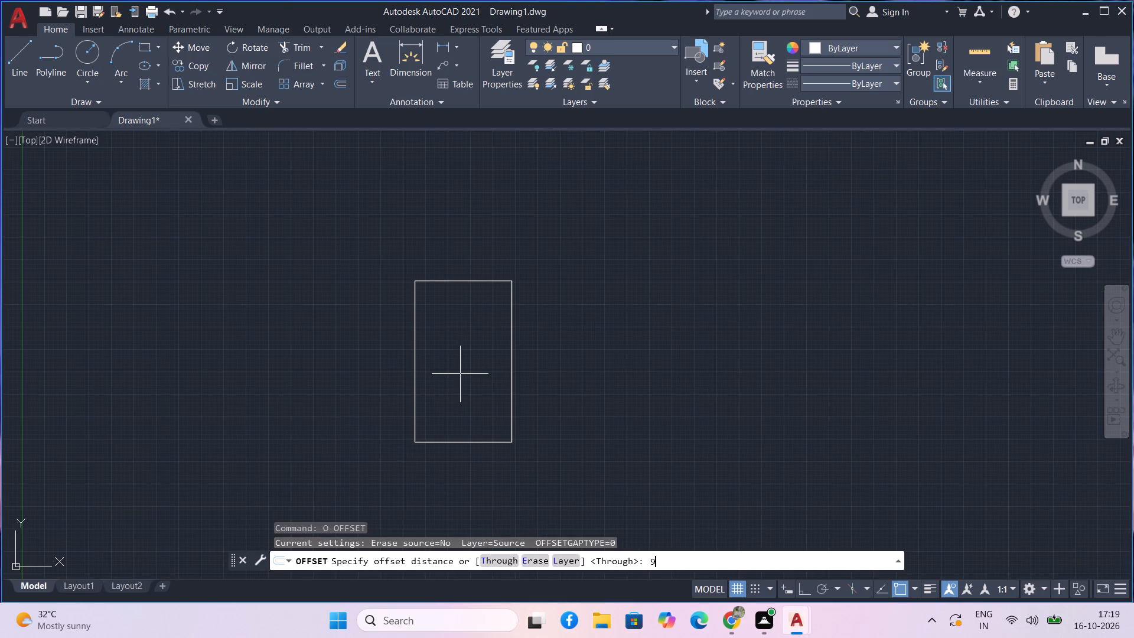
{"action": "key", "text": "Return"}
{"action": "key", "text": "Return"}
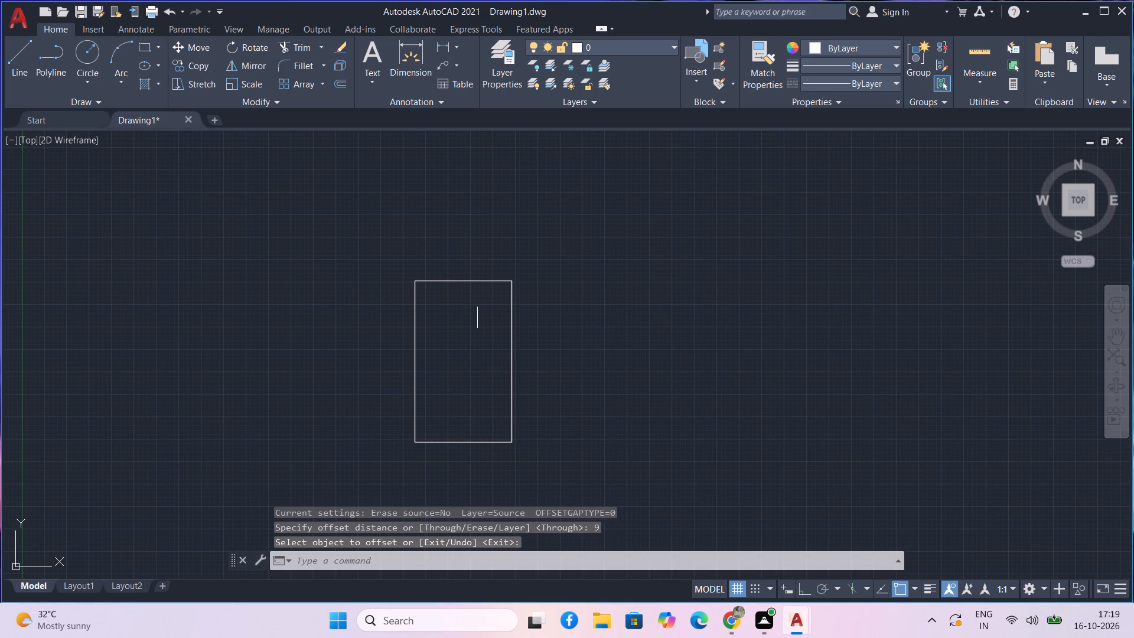
Offset the base rectangle 9" inward to form the inner face of the outer walls.
{"action": "key", "text": "space"}
{"action": "key", "text": "9"}
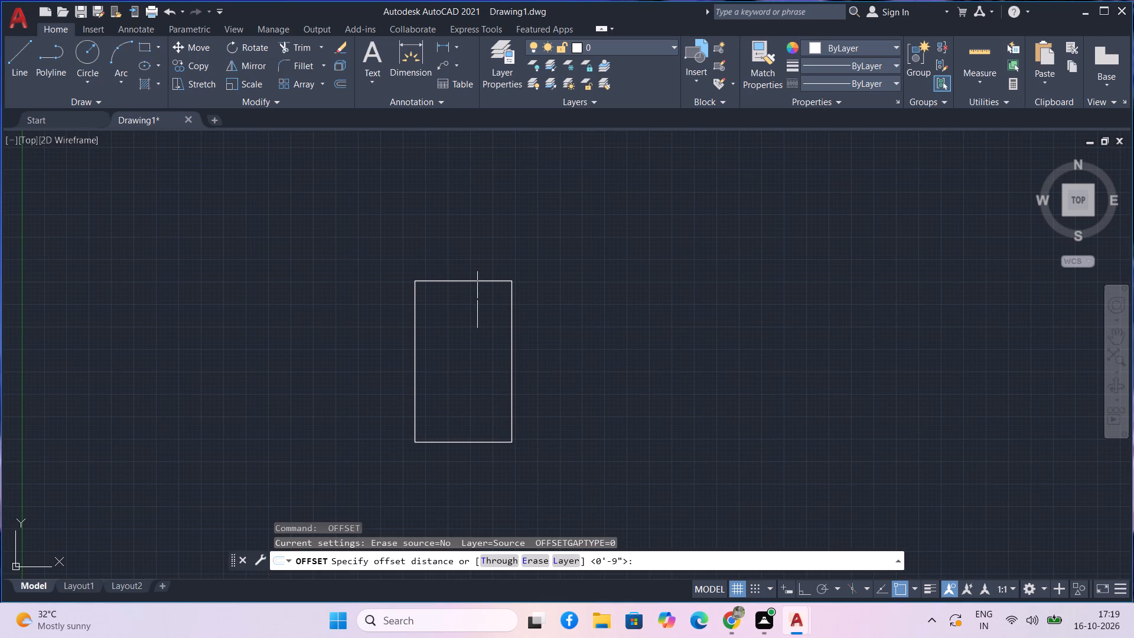
{"action": "key", "text": "Return"}
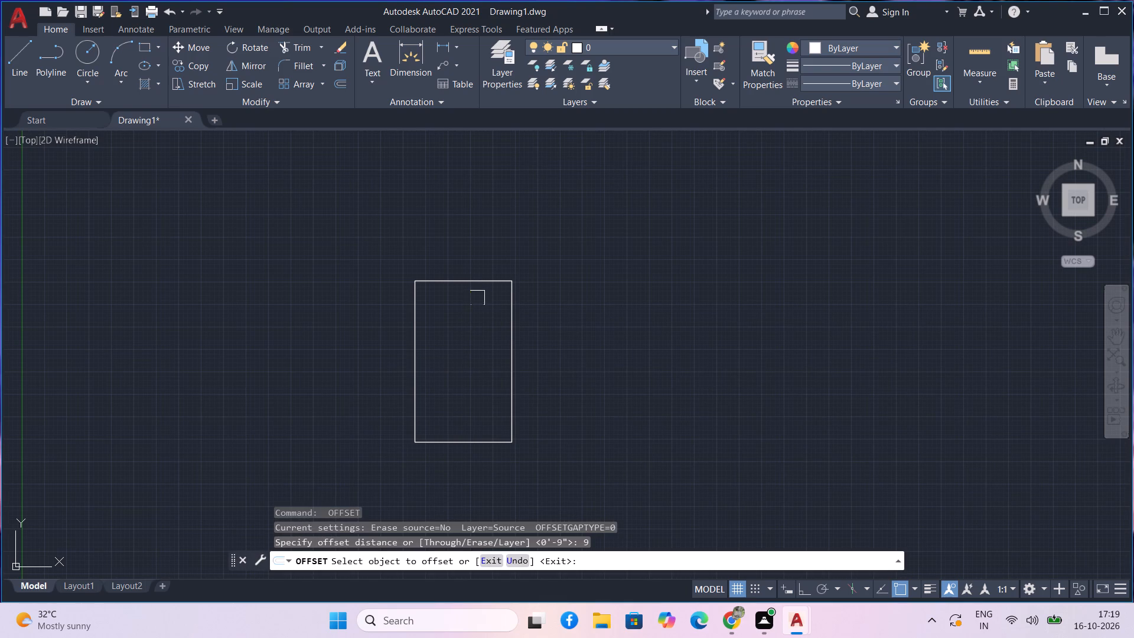
{"action": "left_click", "coordinate": [481, 283]}
{"action": "left_click", "coordinate": [474, 332]}
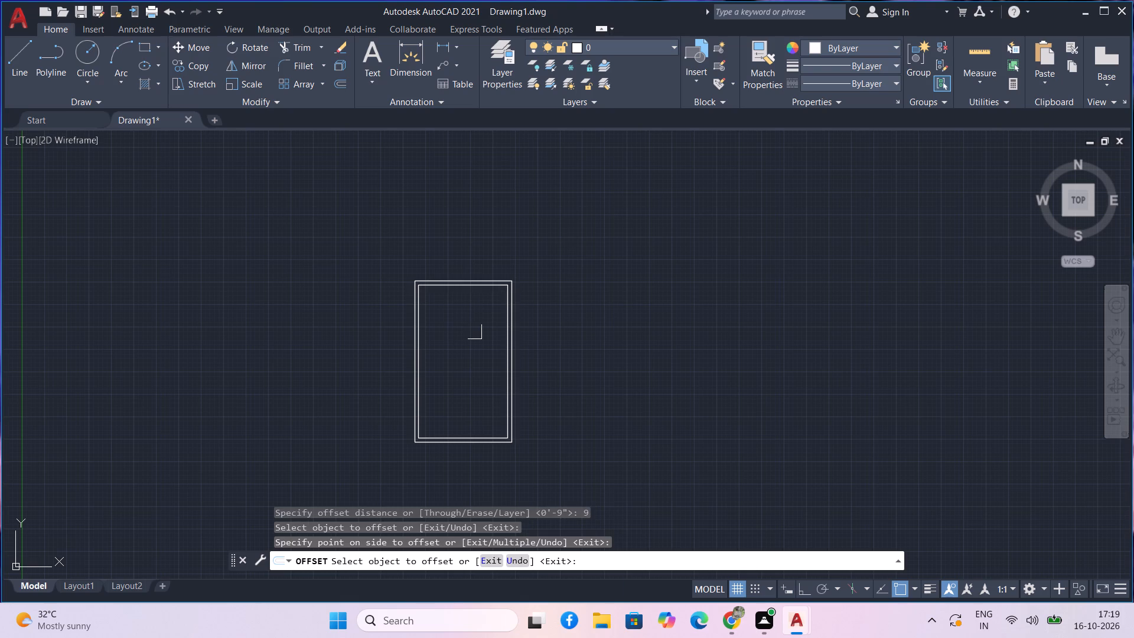
{"action": "middle_click_drag", "start_coordinate": [474, 330], "coordinate": [545, 345]}
{"action": "scroll", "coordinate": [535, 302], "scroll_direction": "up", "scroll_amount": 1}
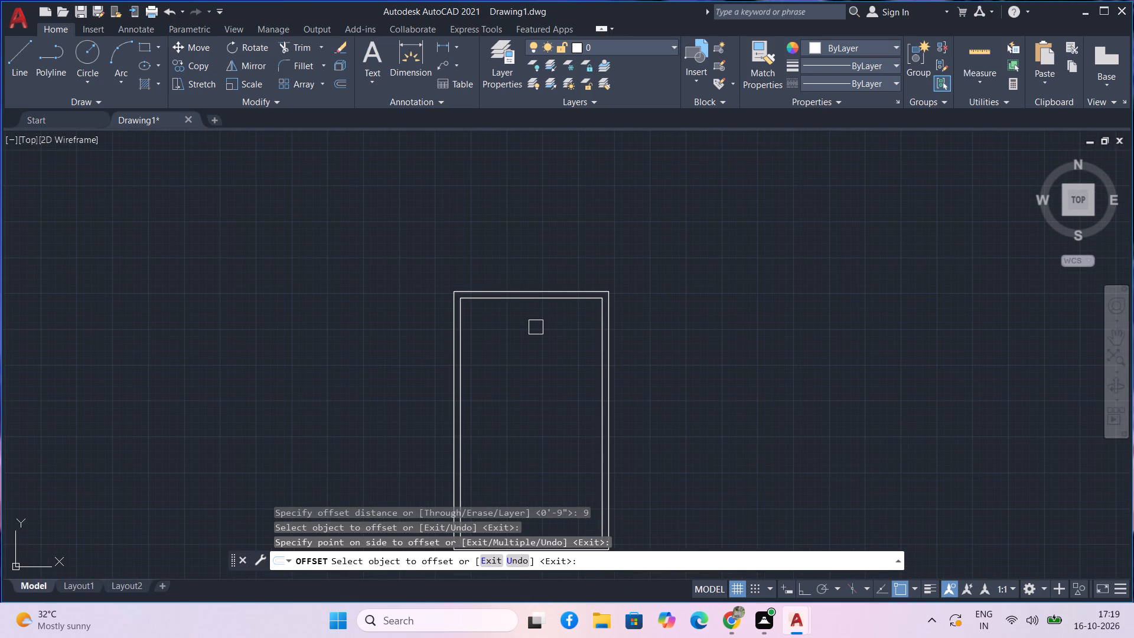
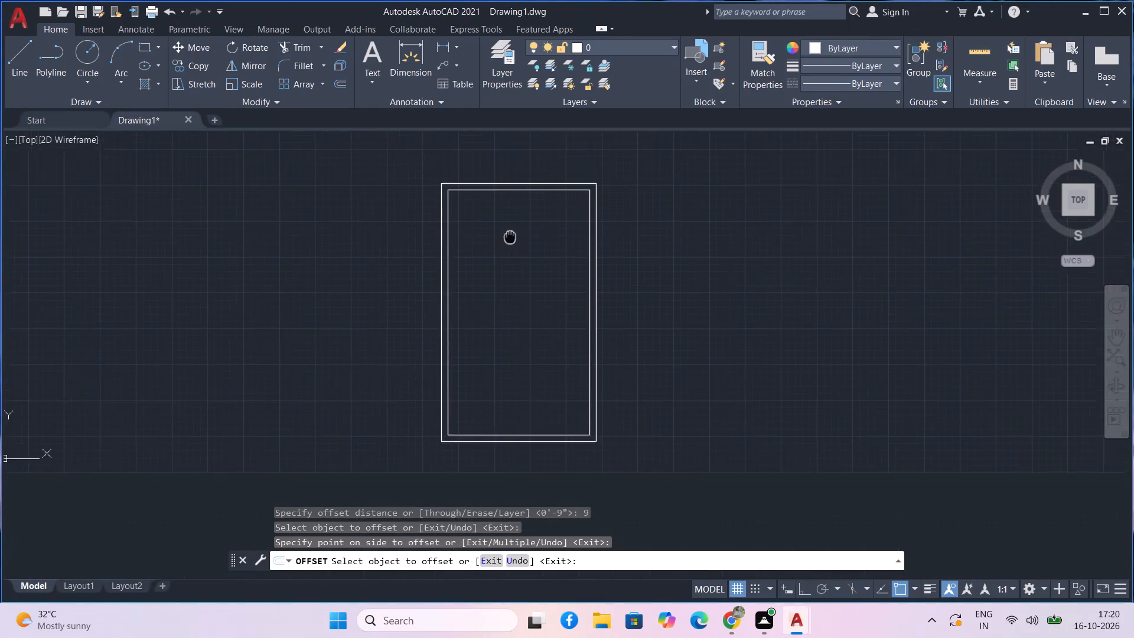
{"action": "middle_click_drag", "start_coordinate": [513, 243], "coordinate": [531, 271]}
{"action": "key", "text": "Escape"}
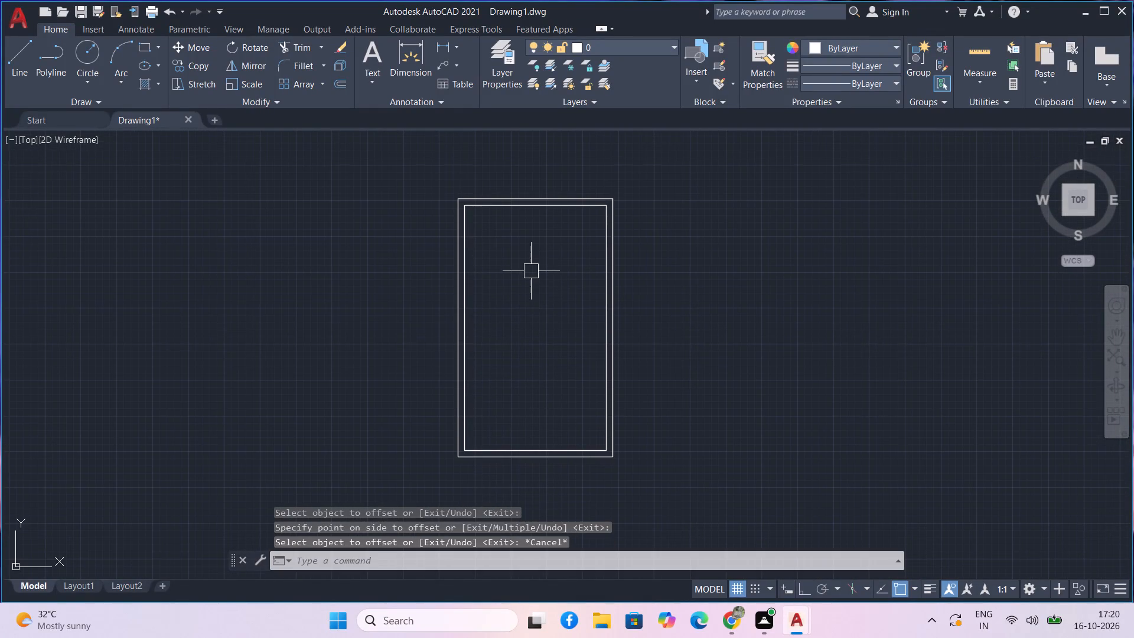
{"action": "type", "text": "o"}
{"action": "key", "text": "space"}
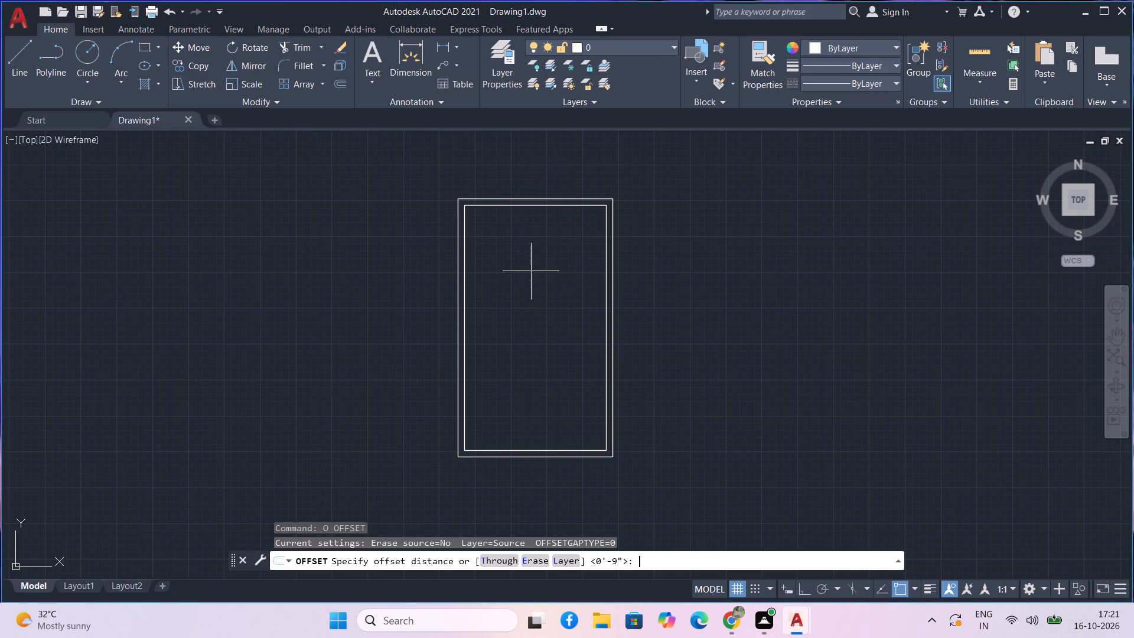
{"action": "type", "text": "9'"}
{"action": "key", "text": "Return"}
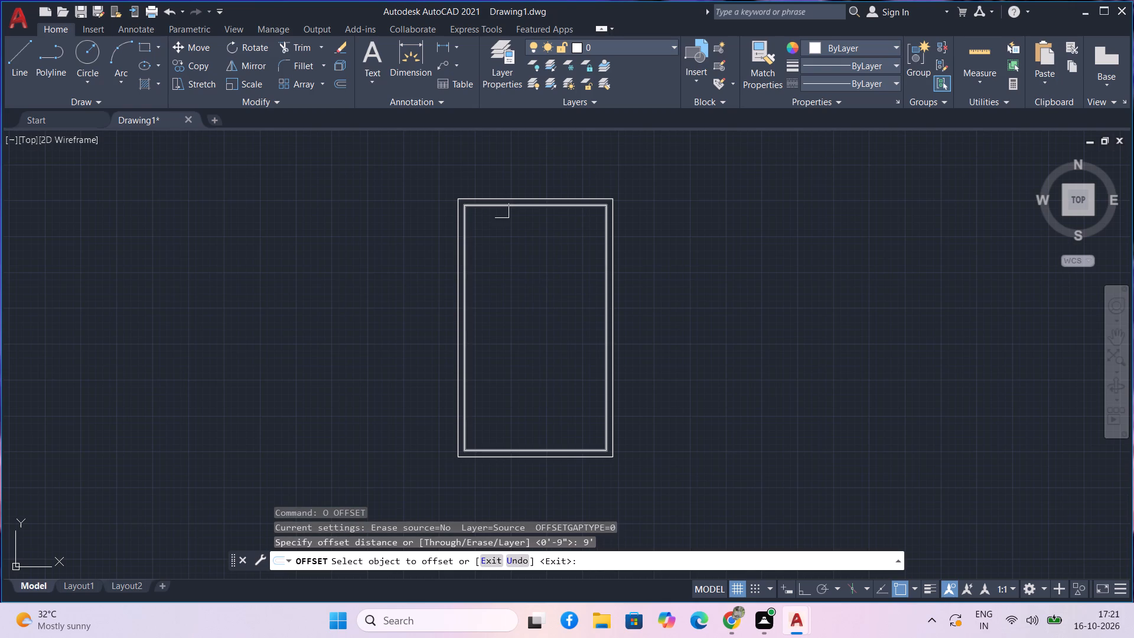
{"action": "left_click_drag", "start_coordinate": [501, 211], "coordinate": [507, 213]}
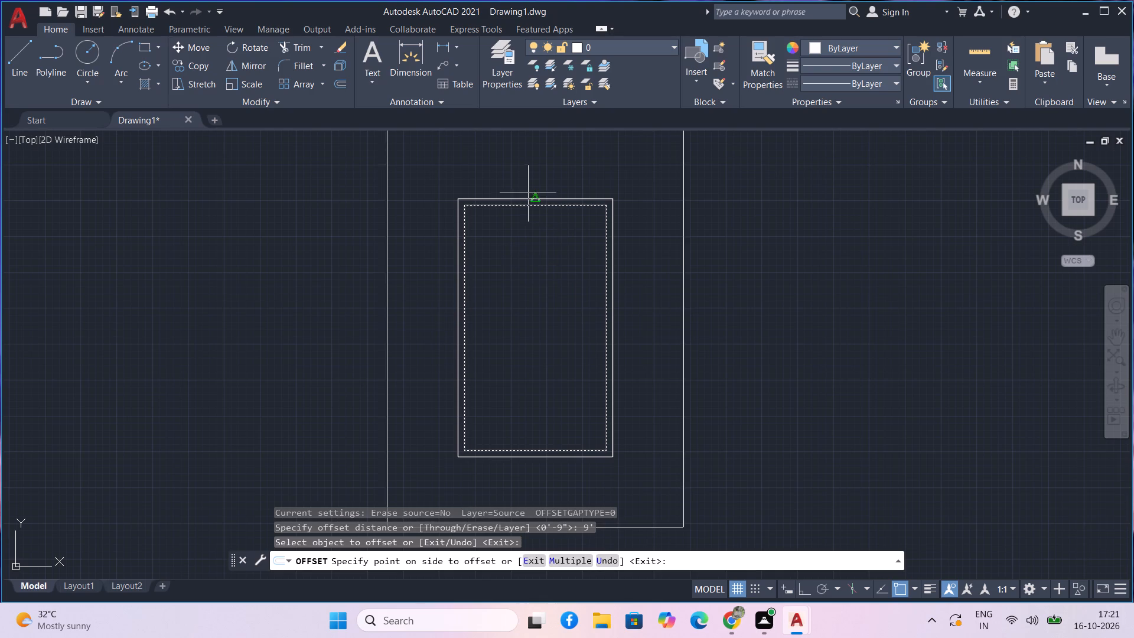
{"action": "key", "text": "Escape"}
Explode the inner wall rectangle into separate lines.
{"action": "left_click", "coordinate": [529, 206]}
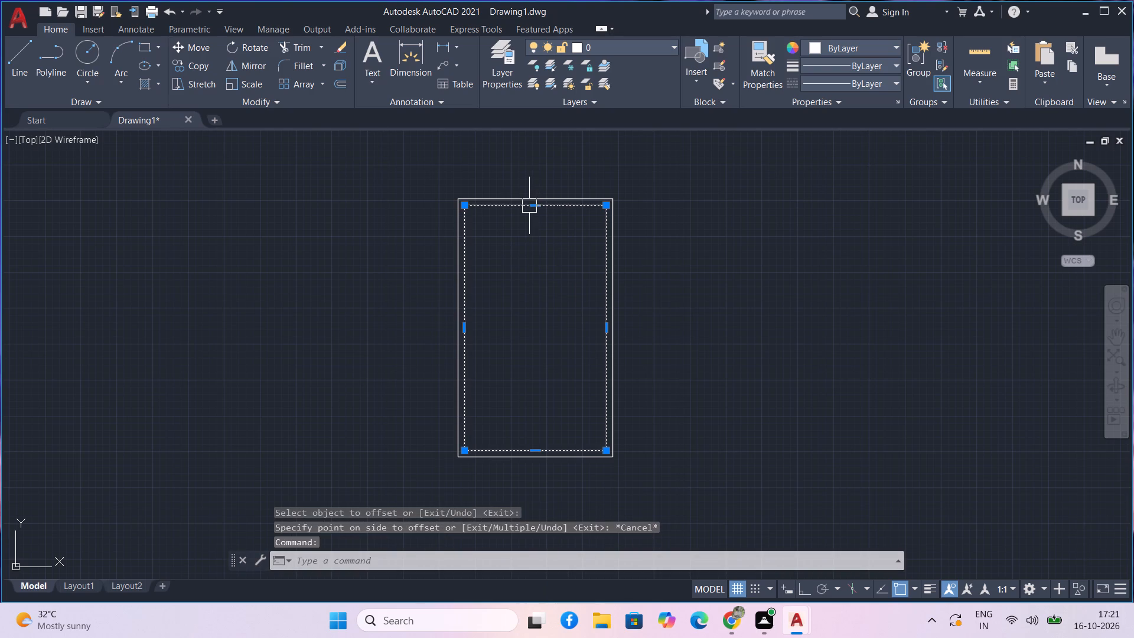
{"action": "type", "text": "x"}
{"action": "key", "text": "space"}
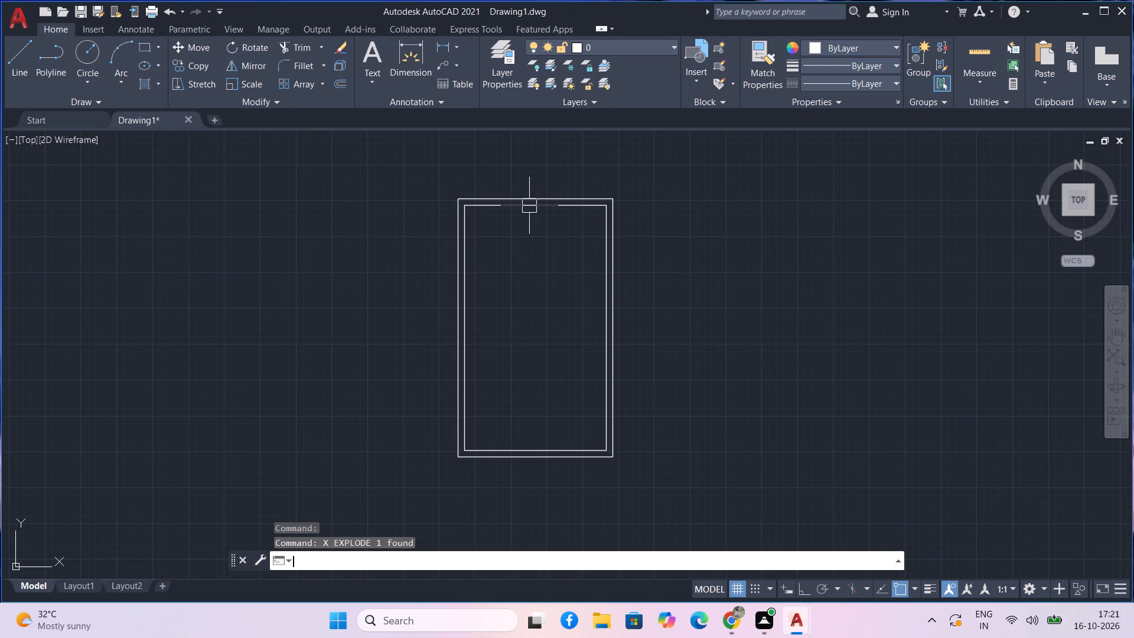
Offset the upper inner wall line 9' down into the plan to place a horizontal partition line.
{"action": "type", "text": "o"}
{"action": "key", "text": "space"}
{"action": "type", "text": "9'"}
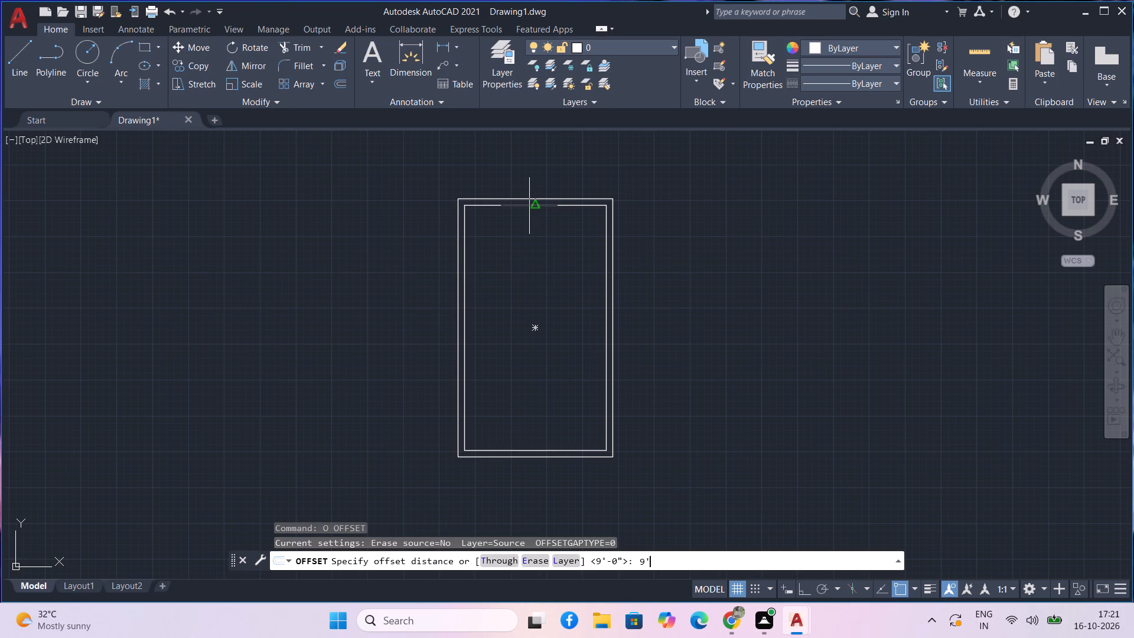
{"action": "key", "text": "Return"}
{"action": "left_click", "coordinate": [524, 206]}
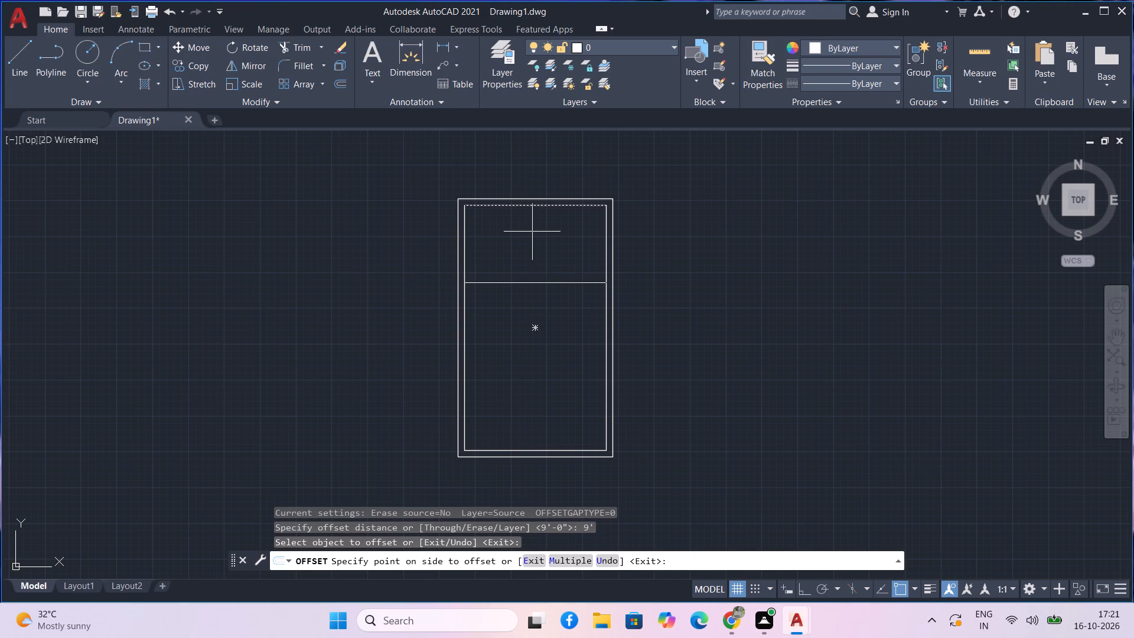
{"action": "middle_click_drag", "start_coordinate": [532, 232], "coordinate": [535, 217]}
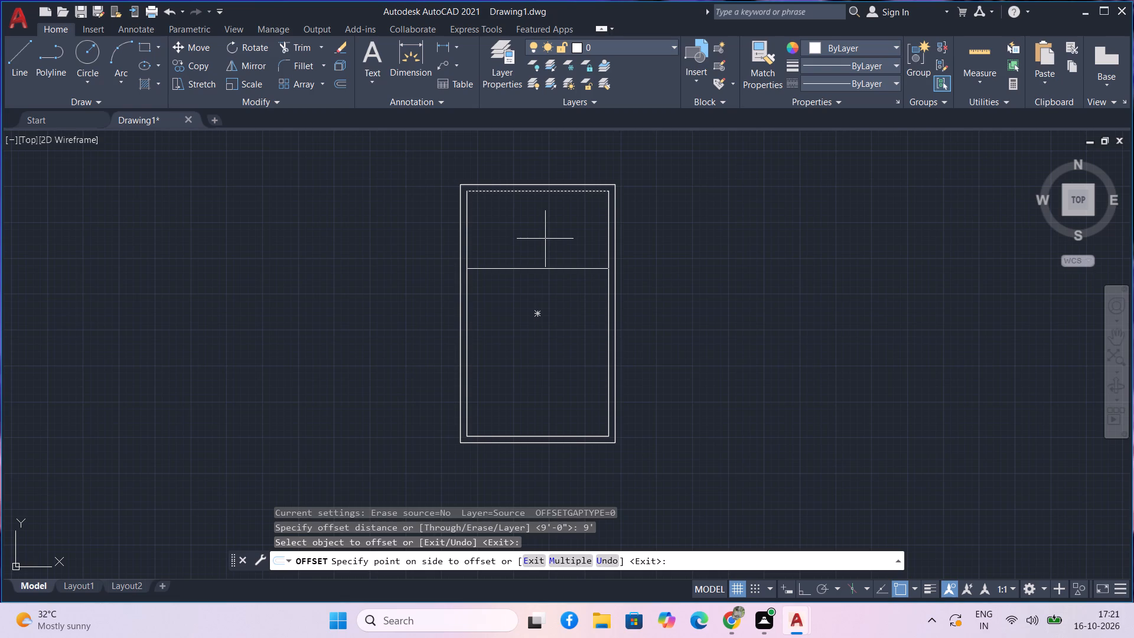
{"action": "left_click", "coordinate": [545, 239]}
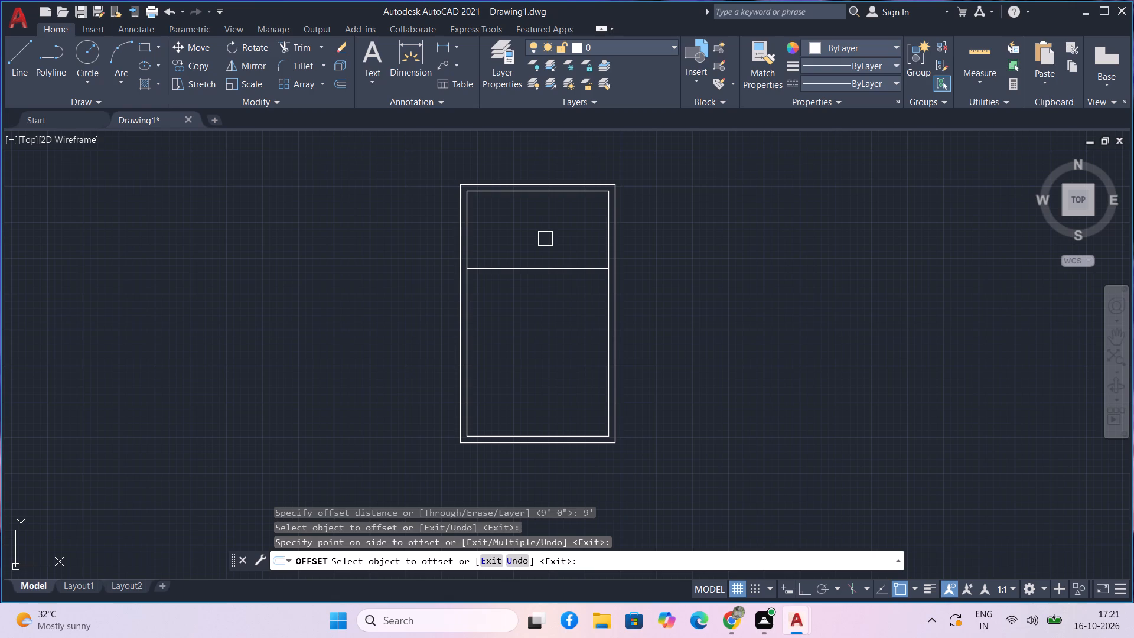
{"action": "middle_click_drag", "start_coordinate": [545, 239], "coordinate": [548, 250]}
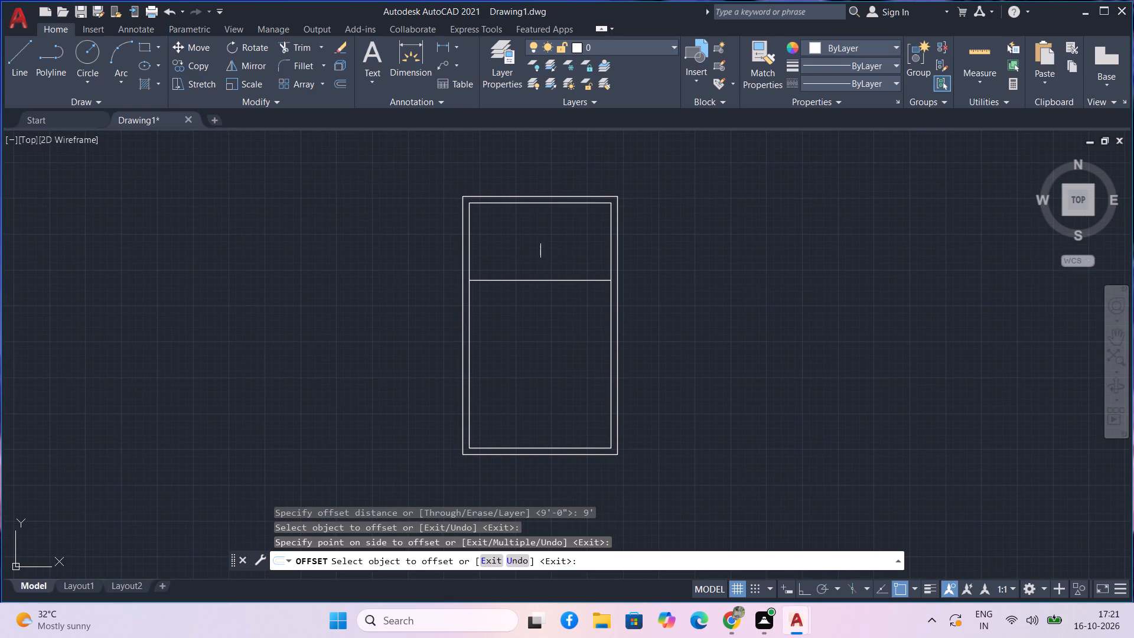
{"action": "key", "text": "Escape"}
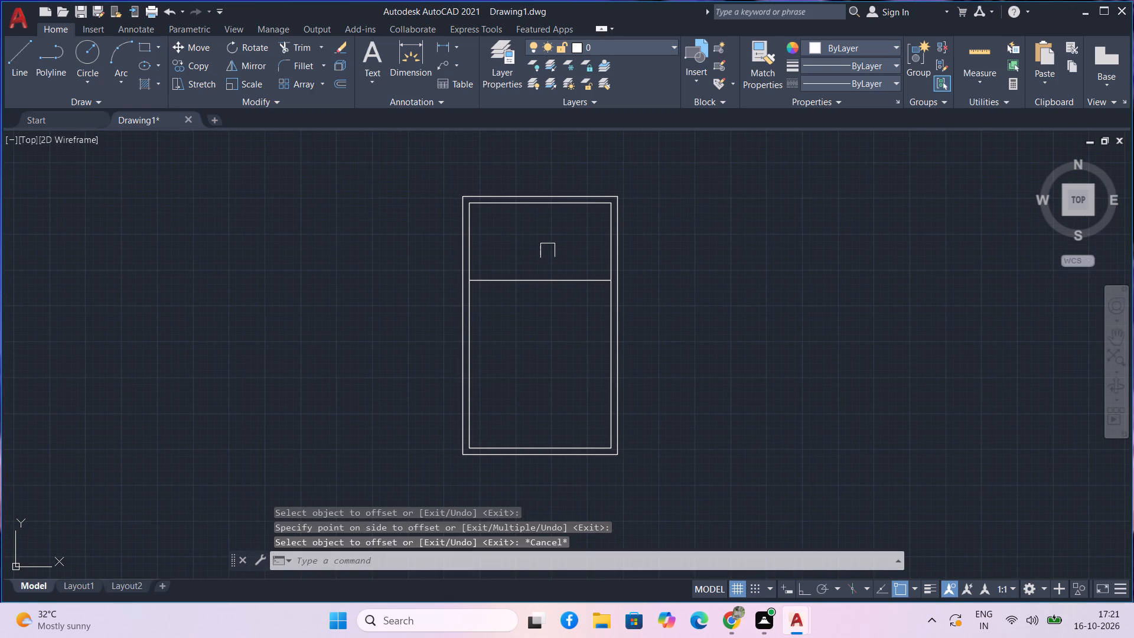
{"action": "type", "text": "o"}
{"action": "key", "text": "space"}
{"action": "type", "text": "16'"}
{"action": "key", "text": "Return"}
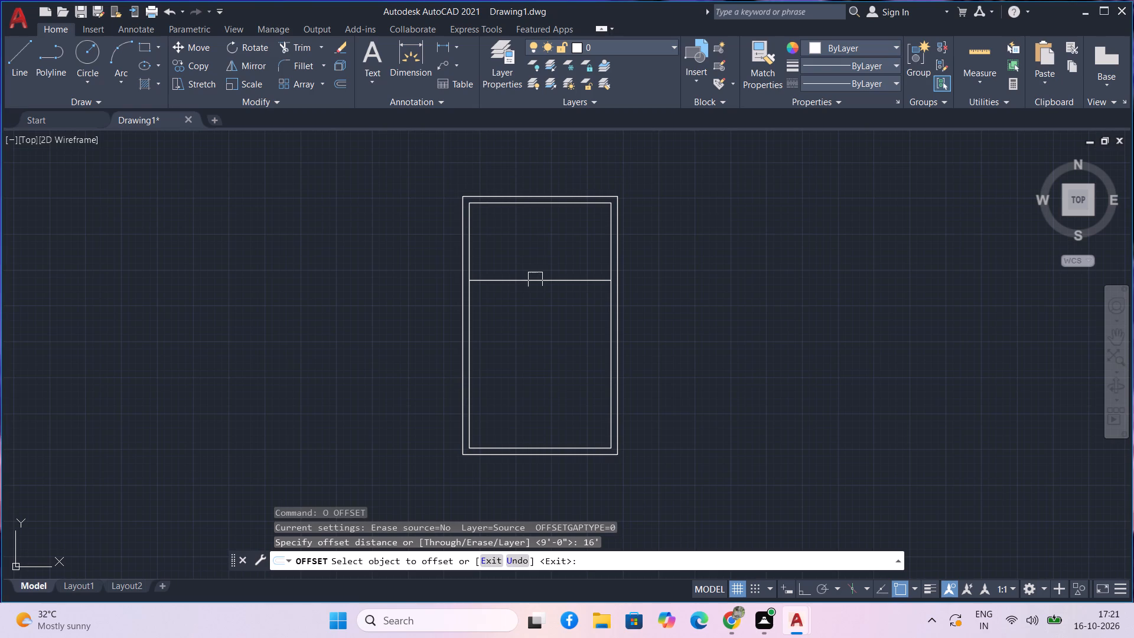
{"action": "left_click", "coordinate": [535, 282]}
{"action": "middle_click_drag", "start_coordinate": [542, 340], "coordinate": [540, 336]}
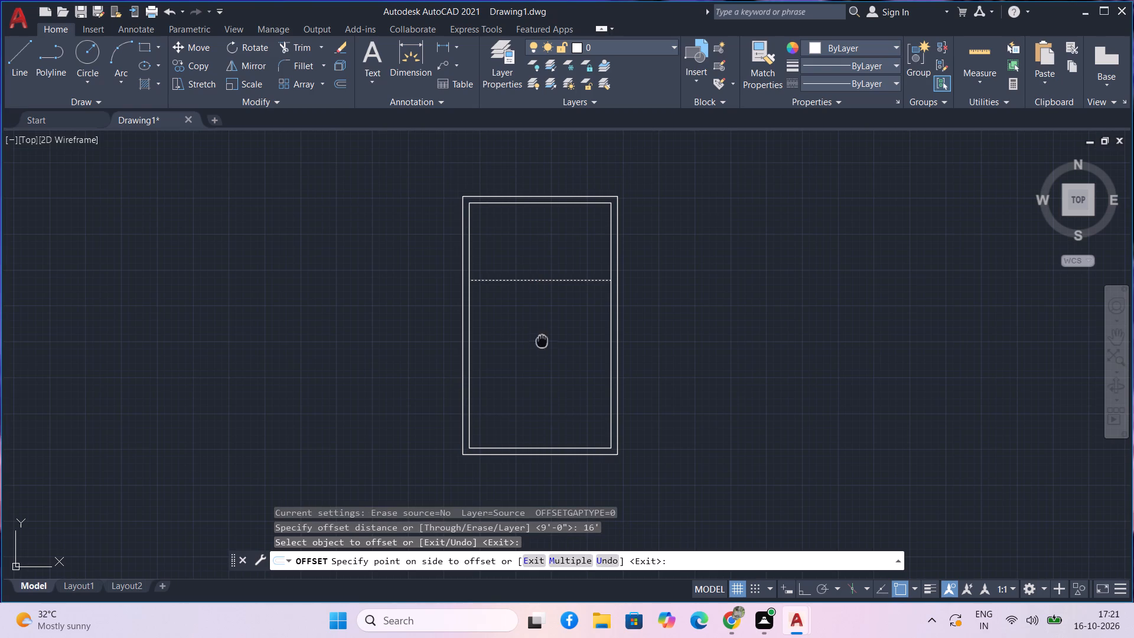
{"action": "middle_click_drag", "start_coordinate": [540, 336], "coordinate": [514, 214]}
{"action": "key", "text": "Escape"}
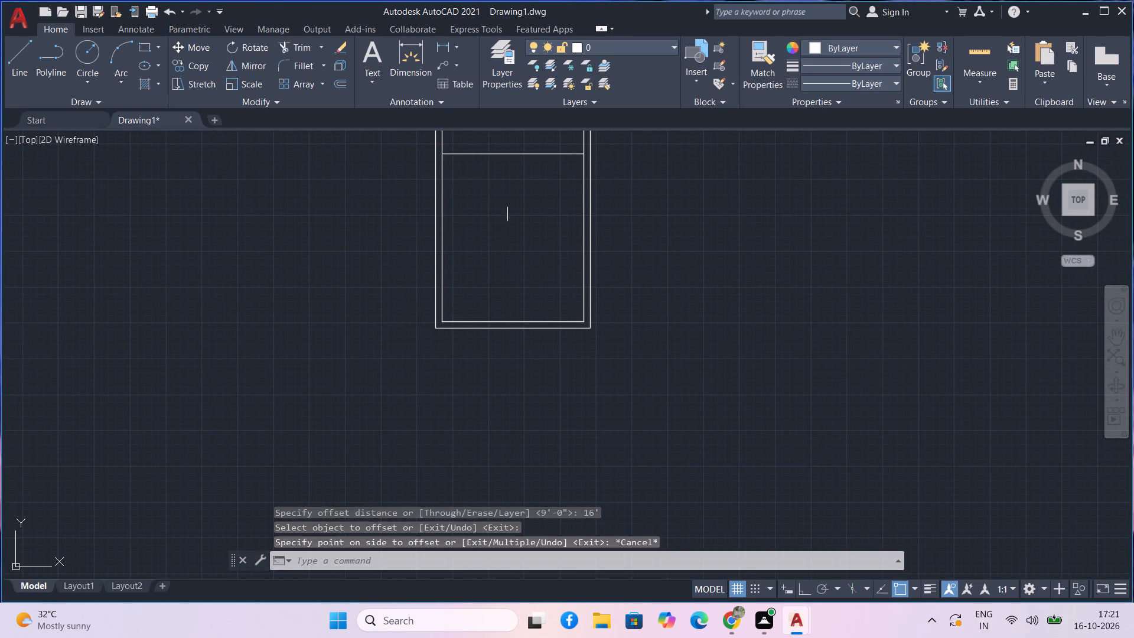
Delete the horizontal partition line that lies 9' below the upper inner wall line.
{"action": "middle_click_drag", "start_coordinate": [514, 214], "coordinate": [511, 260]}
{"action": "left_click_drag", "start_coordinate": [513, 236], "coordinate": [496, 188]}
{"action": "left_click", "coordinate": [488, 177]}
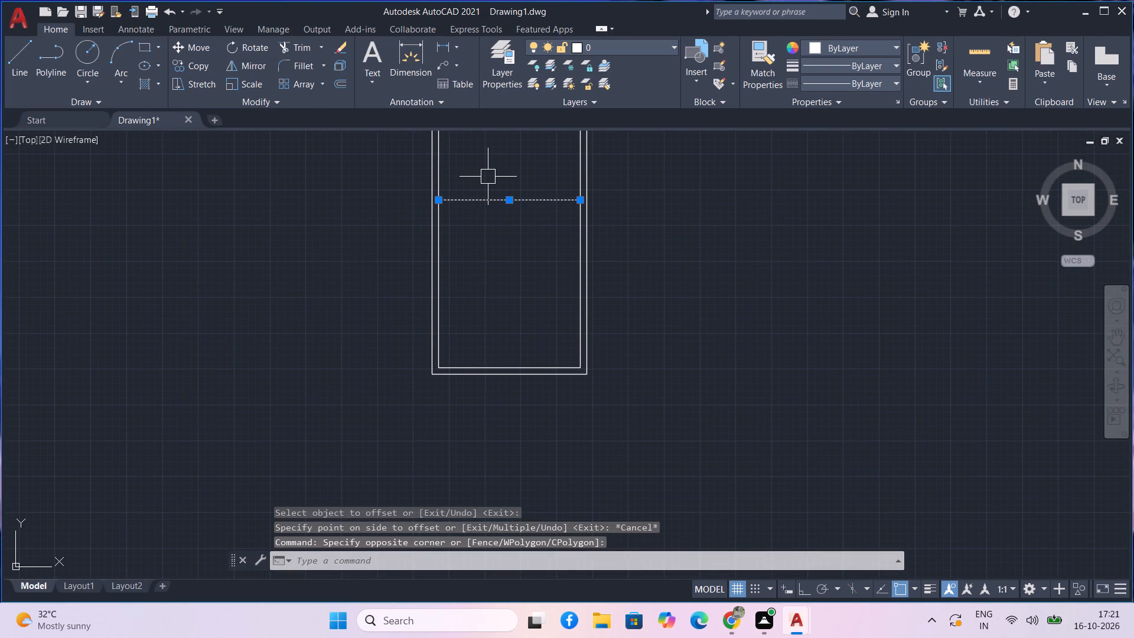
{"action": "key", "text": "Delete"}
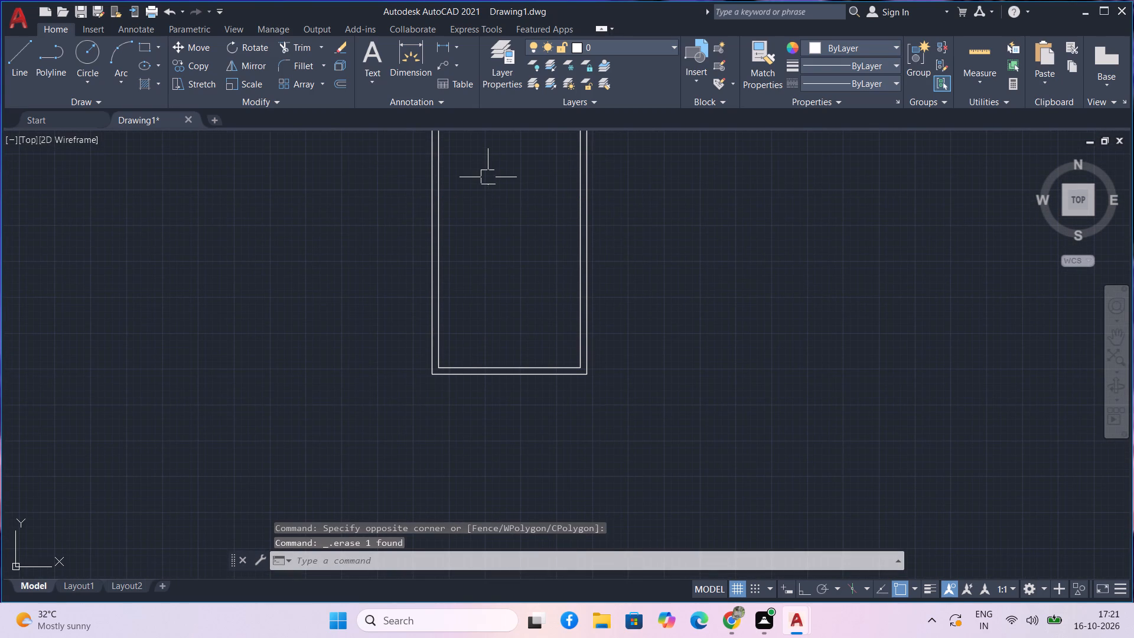
Offset the upper inner wall line 6' down into the plan as the first horizontal partition line.
{"action": "middle_click_drag", "start_coordinate": [488, 209], "coordinate": [495, 304]}
{"action": "type", "text": "o"}
{"action": "key", "text": "space"}
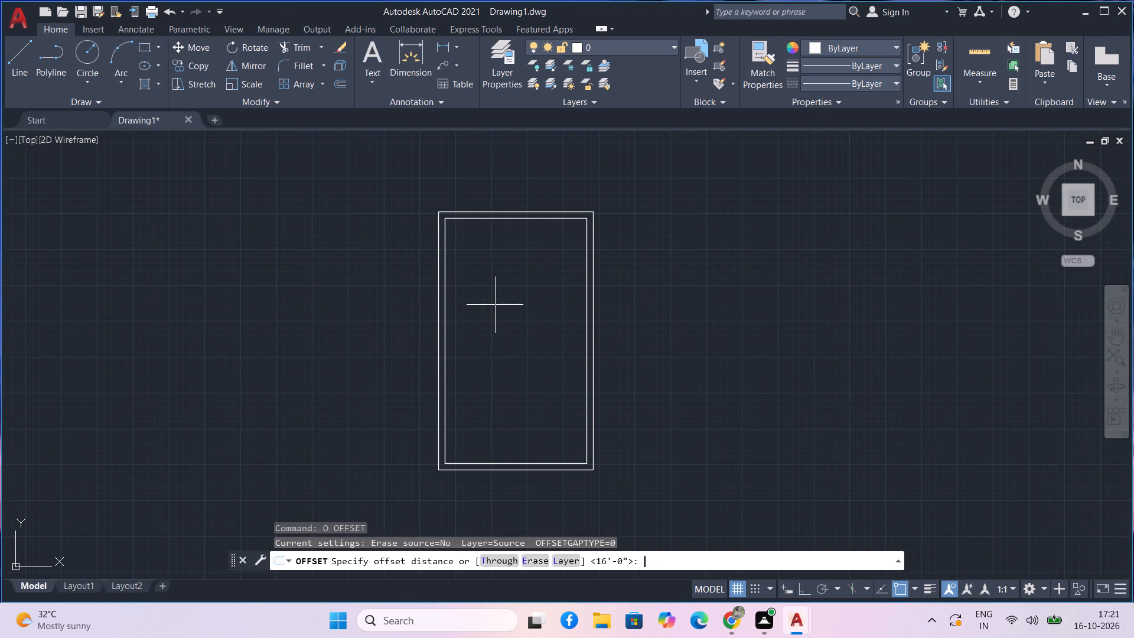
{"action": "type", "text": "6'"}
{"action": "key", "text": "Return"}
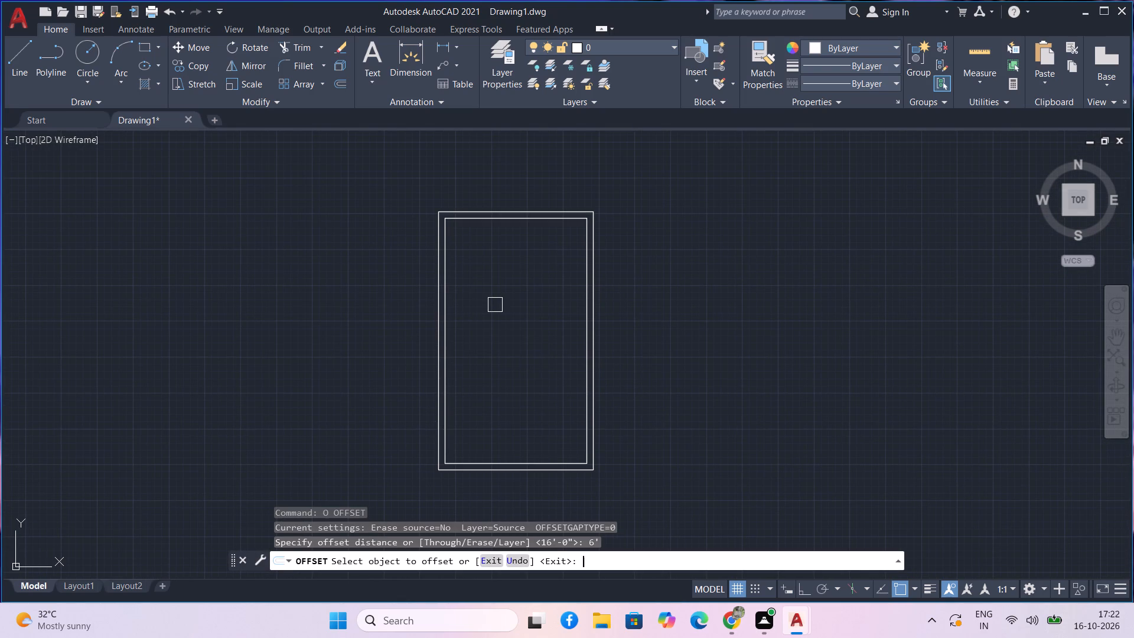
{"action": "left_click", "coordinate": [523, 220]}
{"action": "left_click", "coordinate": [524, 254]}
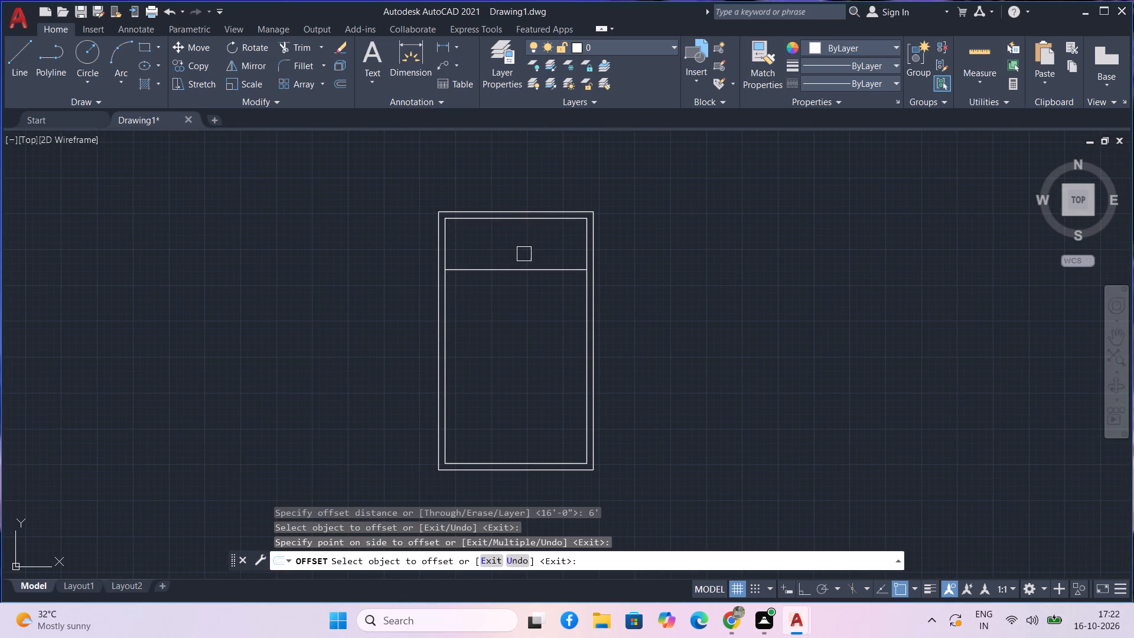
{"action": "key", "text": "Escape"}
Offset the first horizontal partition line 12' downward to create a second partition line across the plan.
{"action": "type", "text": "o"}
{"action": "key", "text": "space"}
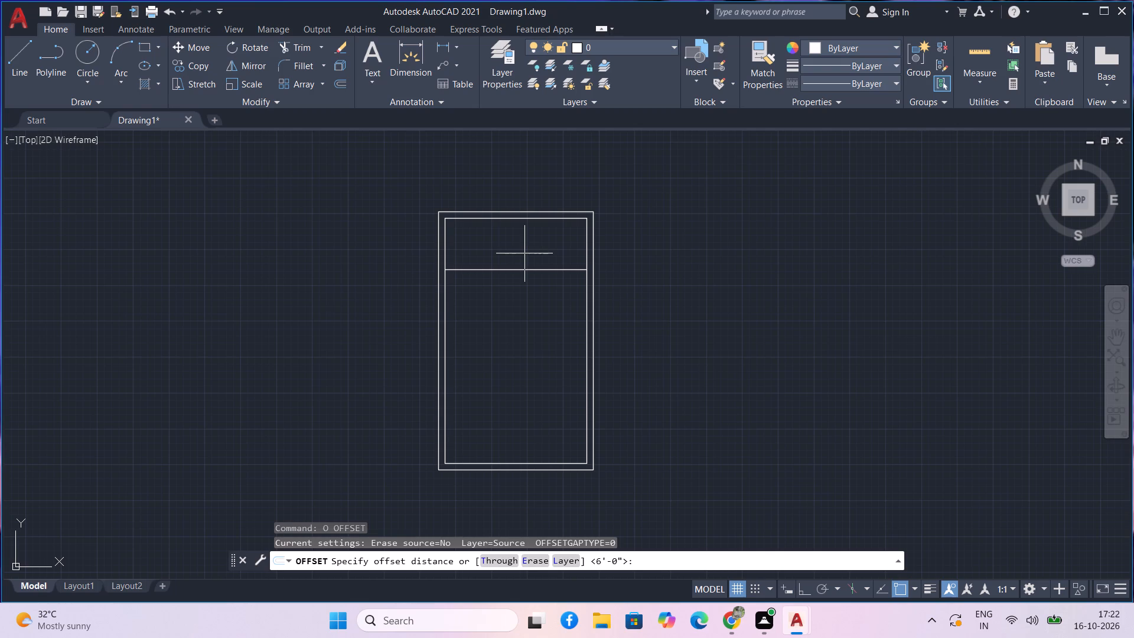
{"action": "key", "text": "1"}
{"action": "key", "text": "2"}
{"action": "key", "text": "apostrophe"}
{"action": "key", "text": "Return"}
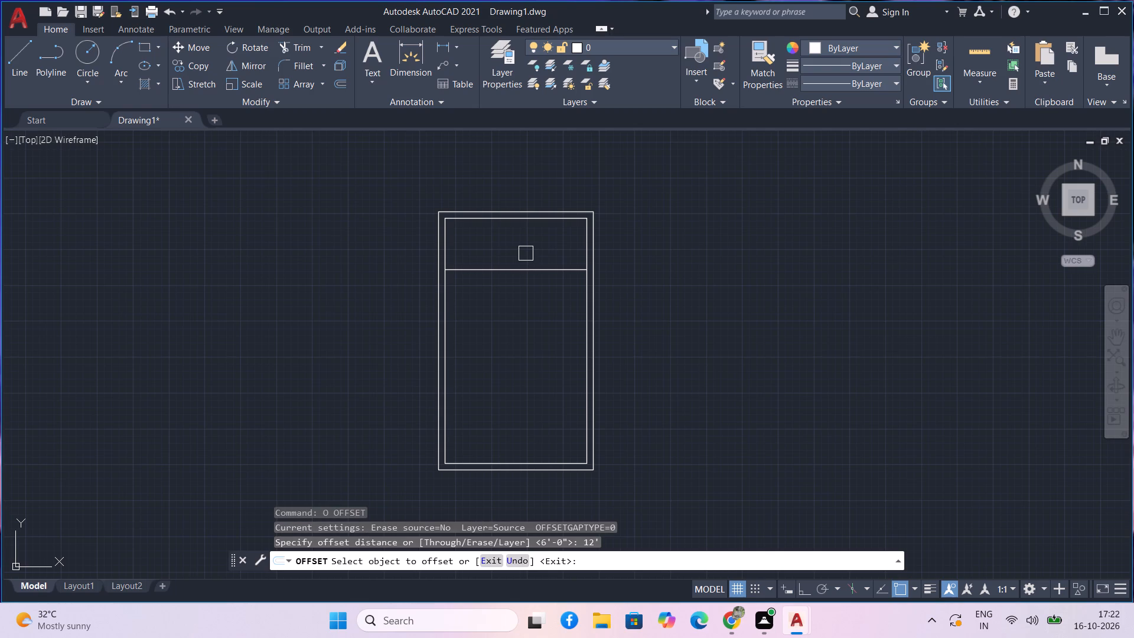
{"action": "left_click", "coordinate": [536, 271]}
{"action": "left_click", "coordinate": [545, 328]}
{"action": "middle_click_drag", "start_coordinate": [522, 314], "coordinate": [511, 266]}
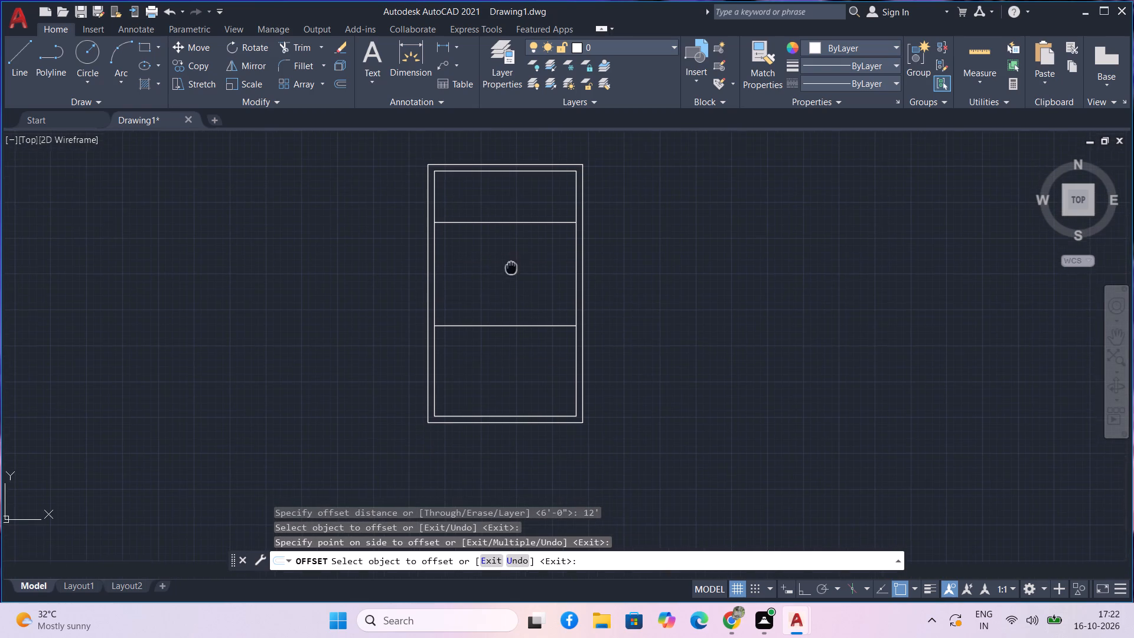
{"action": "middle_click_drag", "start_coordinate": [509, 268], "coordinate": [511, 279]}
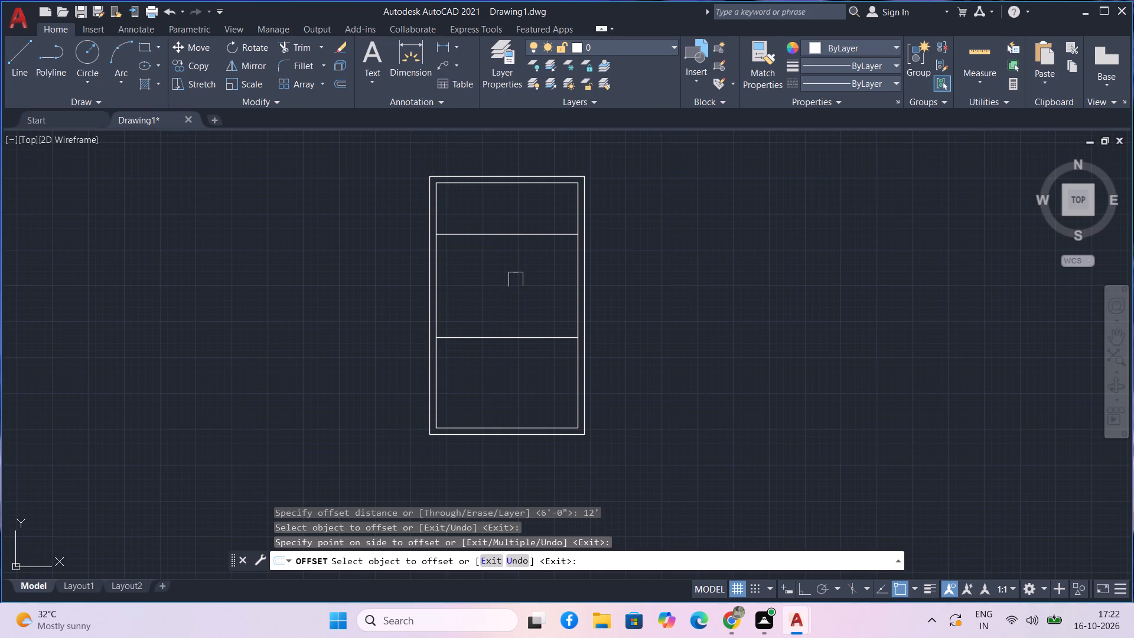
{"action": "middle_click_drag", "start_coordinate": [537, 262], "coordinate": [543, 285]}
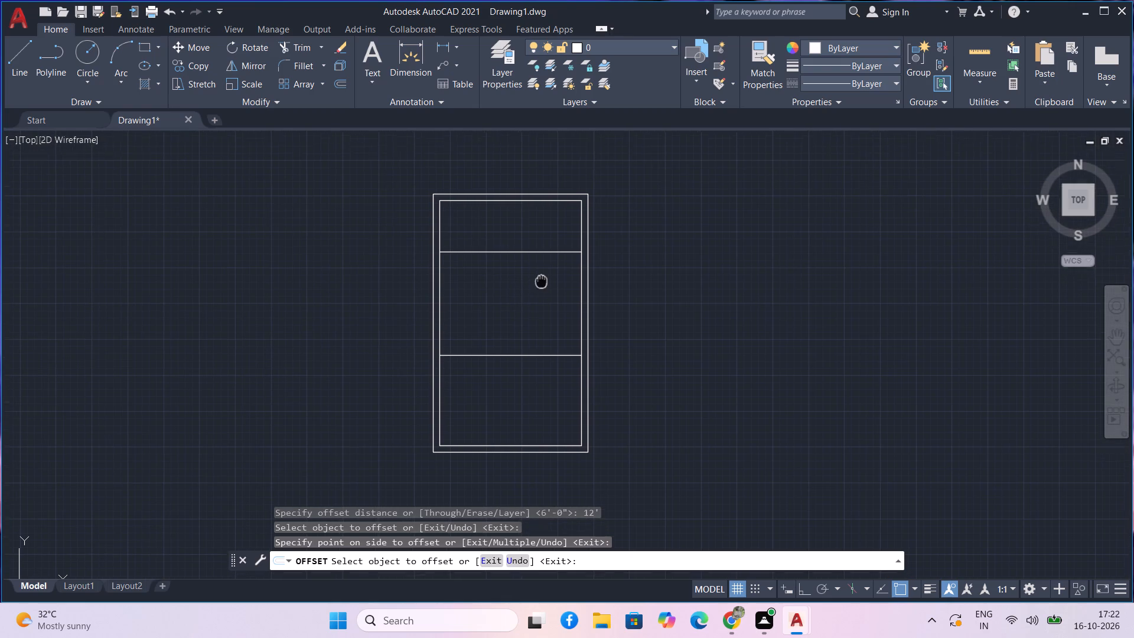
{"action": "middle_click_drag", "start_coordinate": [543, 285], "coordinate": [544, 285]}
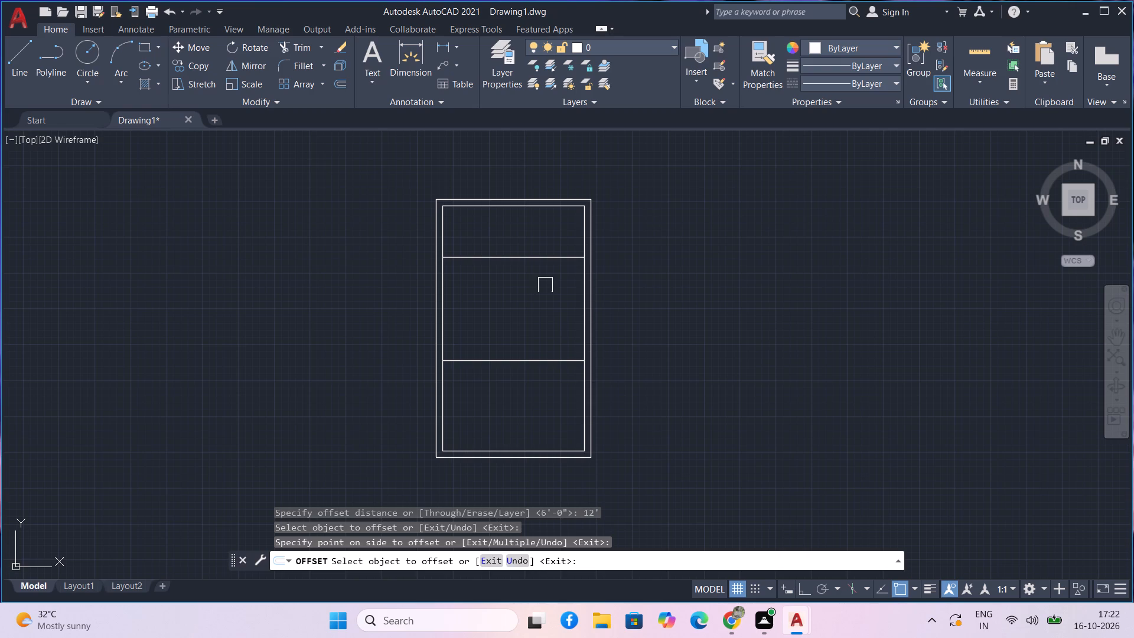
{"action": "key", "text": "Escape"}
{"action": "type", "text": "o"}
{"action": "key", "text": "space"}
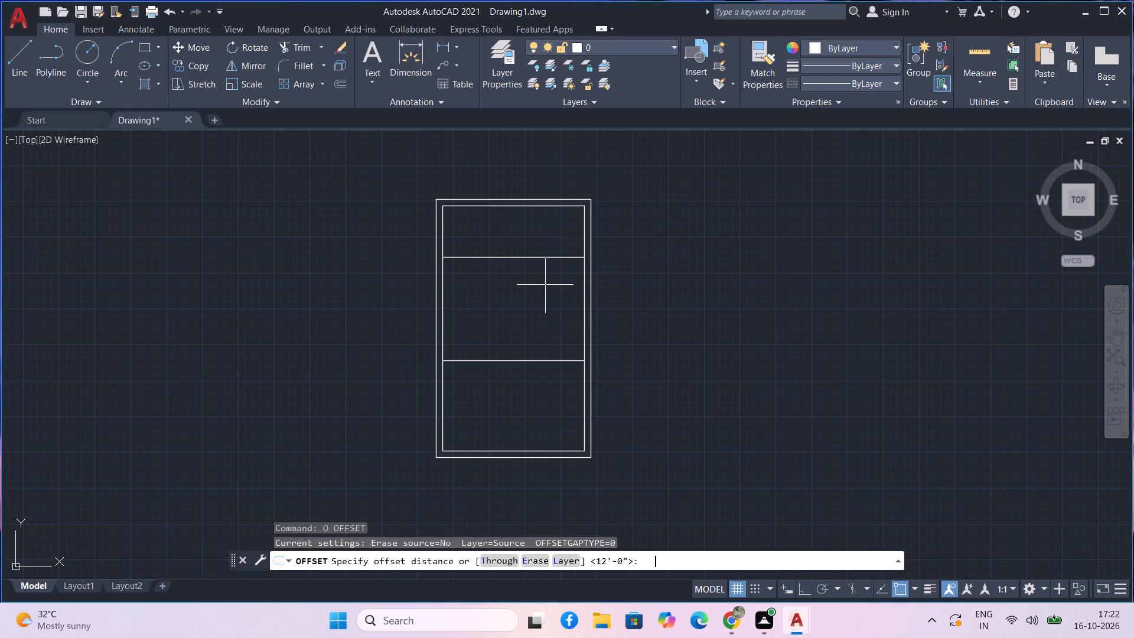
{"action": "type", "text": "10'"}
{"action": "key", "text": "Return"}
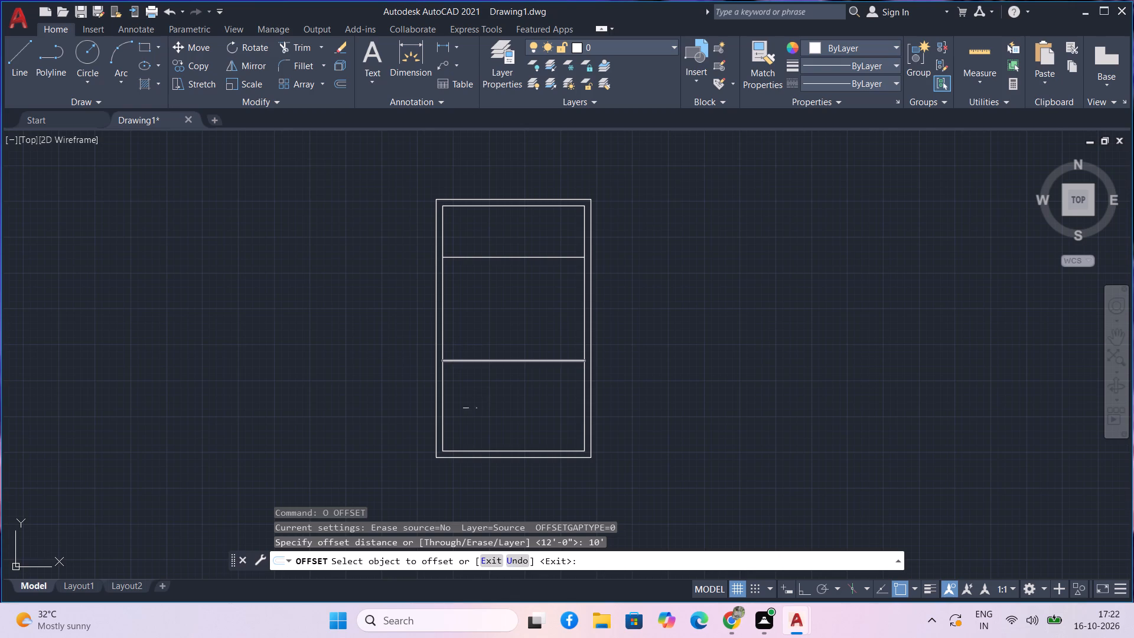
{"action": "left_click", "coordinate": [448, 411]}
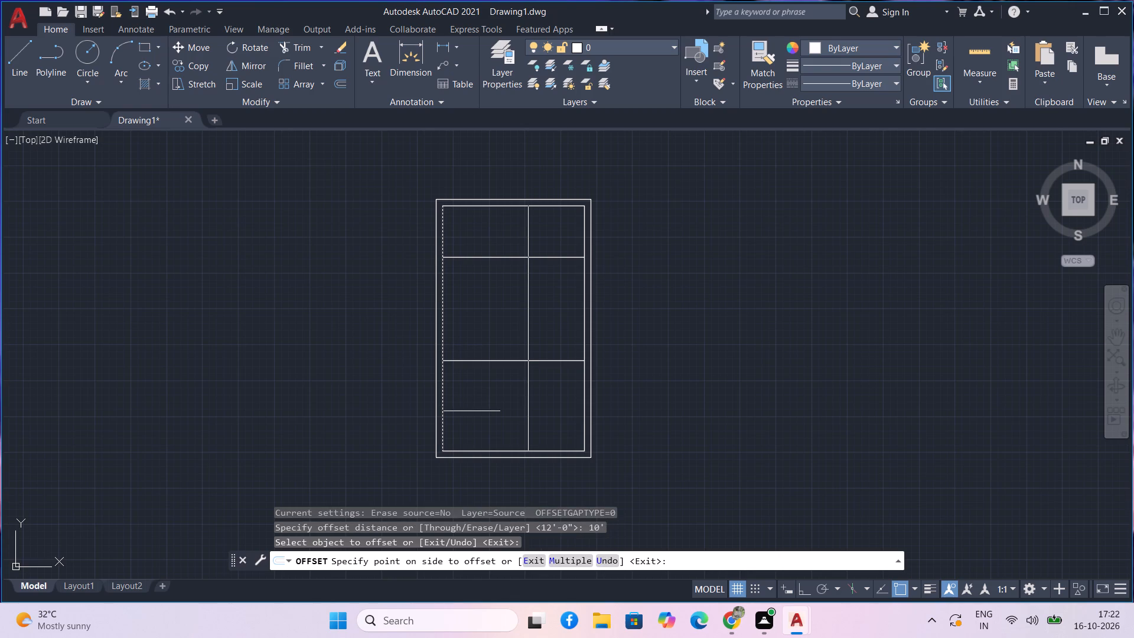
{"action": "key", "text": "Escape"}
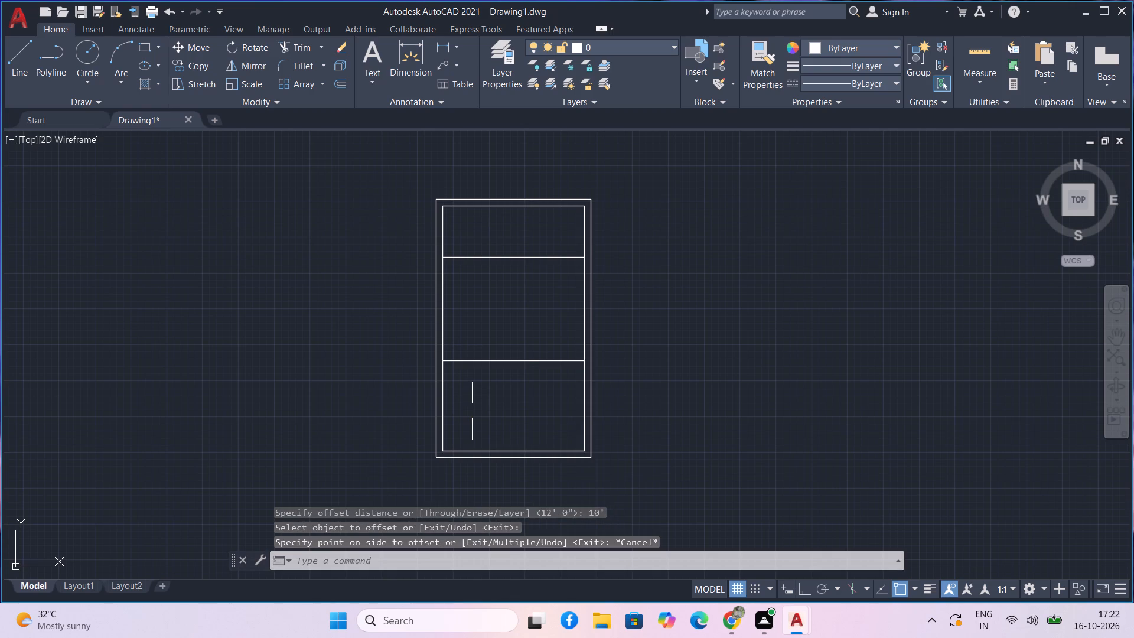
Offset the left inner wall line 8' into the plan to place a vertical partition line.
{"action": "type", "text": "o"}
{"action": "key", "text": "space"}
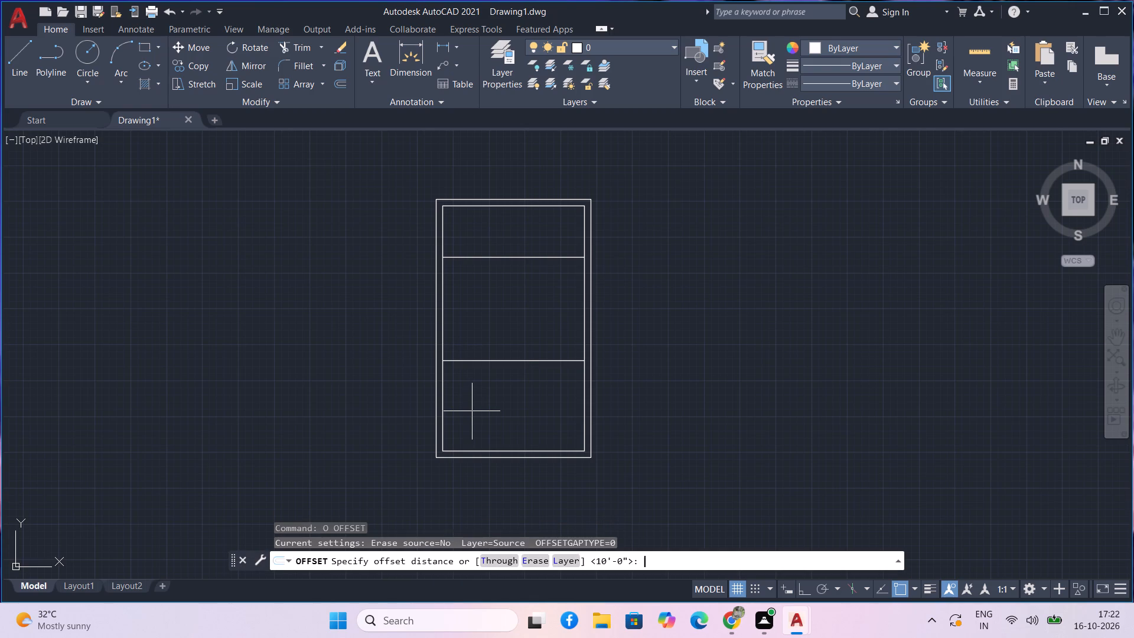
{"action": "key", "text": "8"}
{"action": "key", "text": "apostrophe"}
{"action": "key", "text": "Return"}
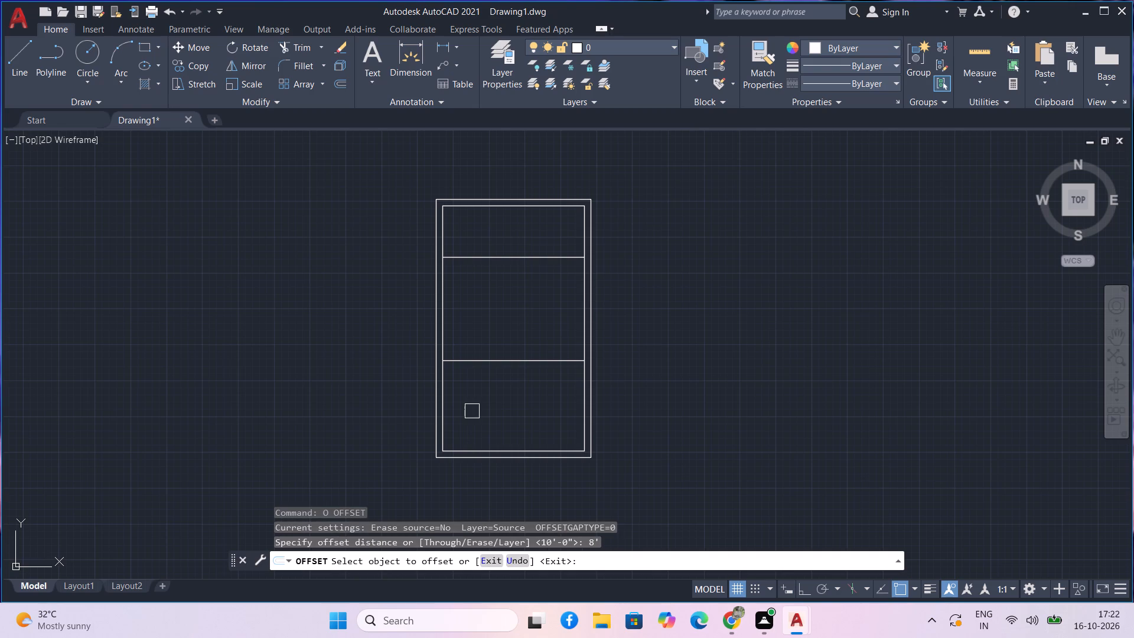
{"action": "left_click", "coordinate": [446, 432]}
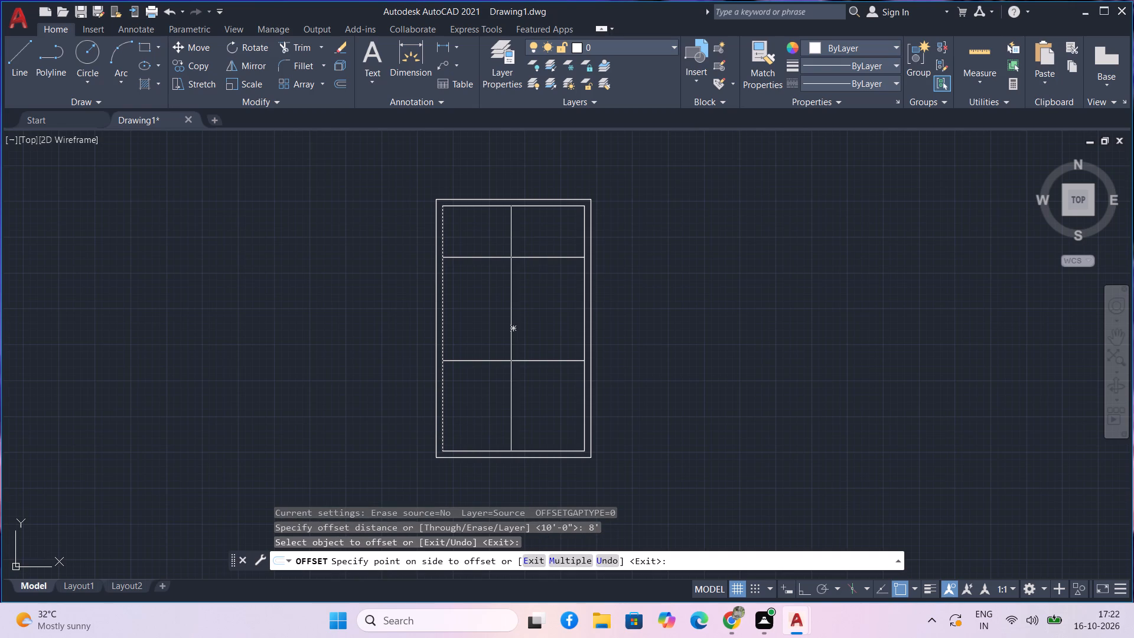
{"action": "left_click", "coordinate": [461, 434]}
{"action": "key", "text": "Escape"}
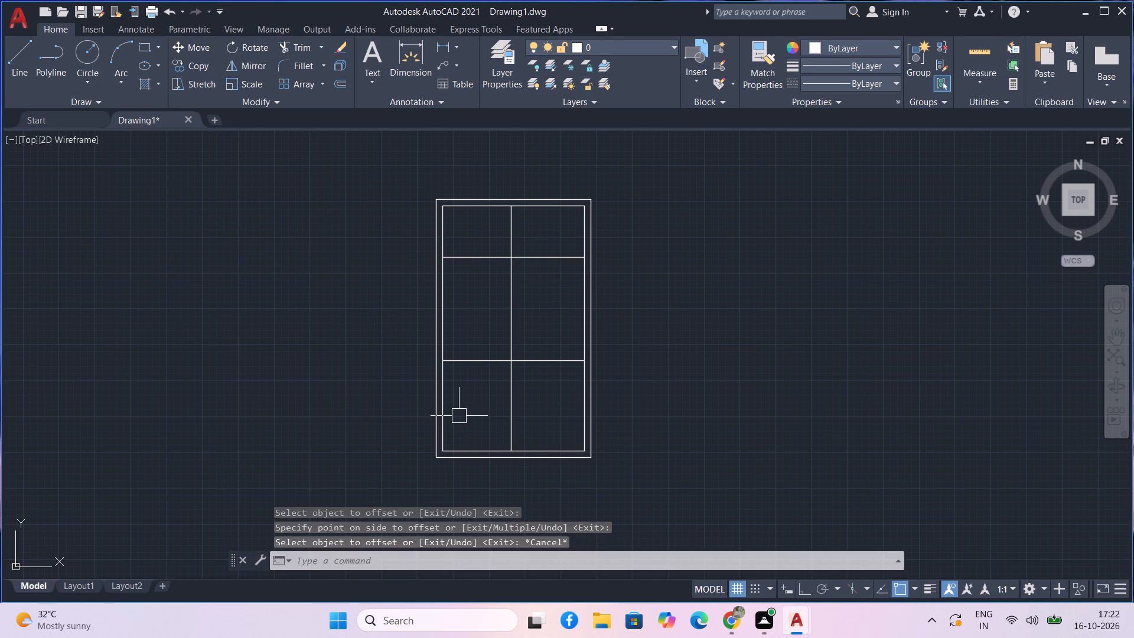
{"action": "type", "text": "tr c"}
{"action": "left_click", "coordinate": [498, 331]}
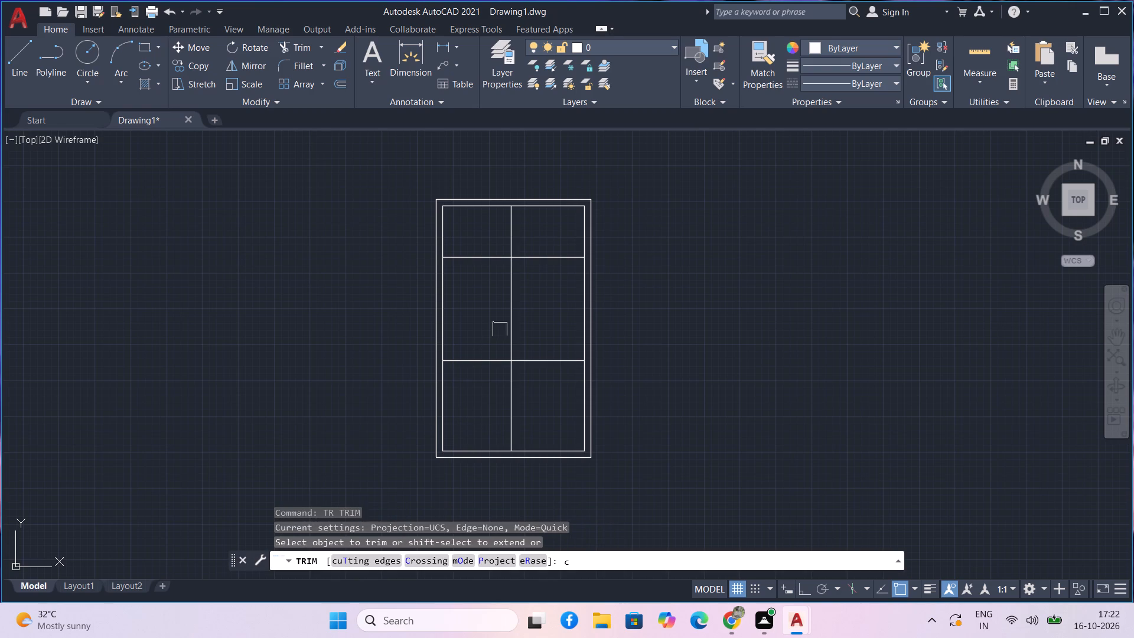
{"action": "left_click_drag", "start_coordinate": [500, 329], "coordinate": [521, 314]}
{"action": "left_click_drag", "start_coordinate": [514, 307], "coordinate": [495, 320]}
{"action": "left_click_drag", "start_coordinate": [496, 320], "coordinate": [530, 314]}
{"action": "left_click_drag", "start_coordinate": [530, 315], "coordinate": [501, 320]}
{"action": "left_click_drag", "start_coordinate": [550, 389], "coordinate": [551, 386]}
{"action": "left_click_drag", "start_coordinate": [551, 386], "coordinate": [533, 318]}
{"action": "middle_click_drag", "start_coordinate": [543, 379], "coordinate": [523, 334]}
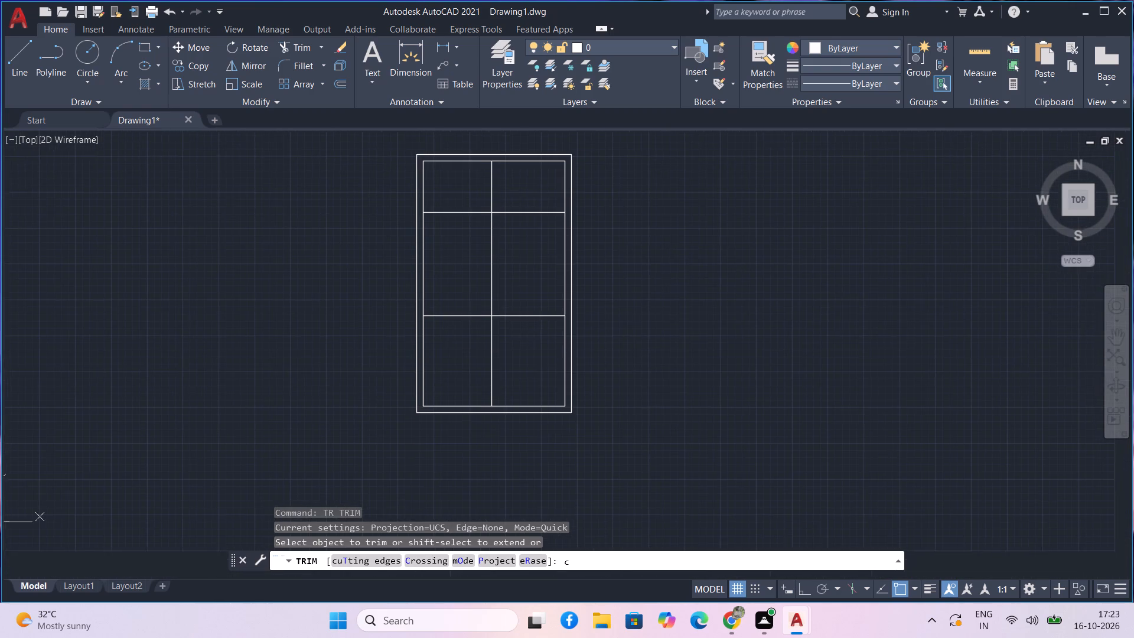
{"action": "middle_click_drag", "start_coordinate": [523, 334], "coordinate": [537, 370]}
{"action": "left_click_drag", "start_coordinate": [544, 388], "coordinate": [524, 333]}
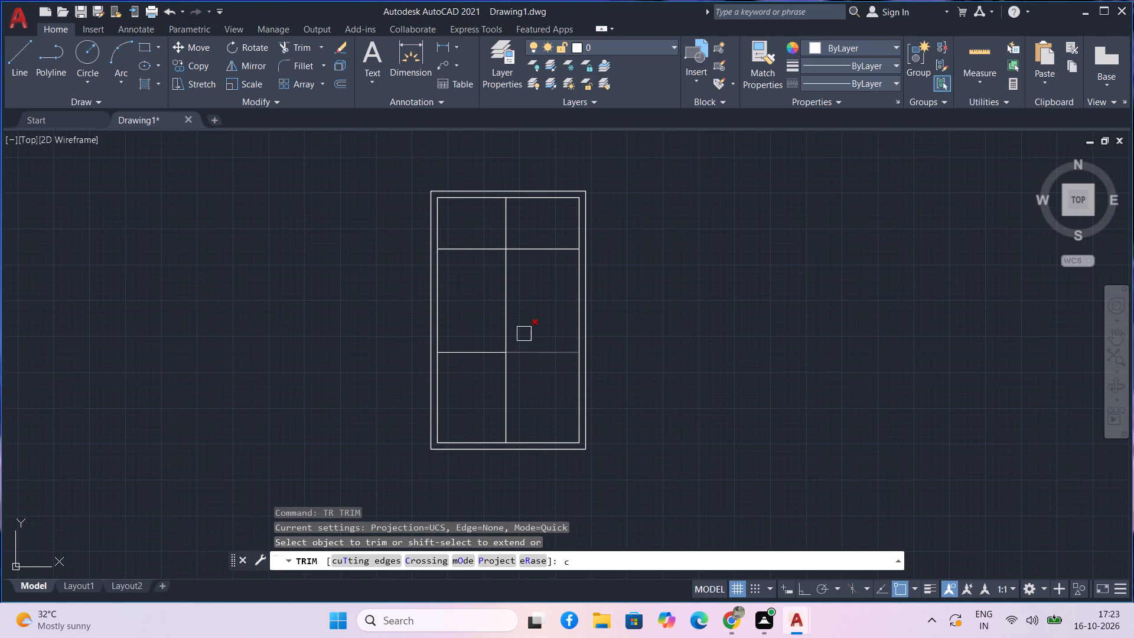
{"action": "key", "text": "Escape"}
Trim the lower horizontal partition right of the vertical line, and the vertical line above that partition, leaving one enclosed lower-left room.
{"action": "type", "text": "trc"}
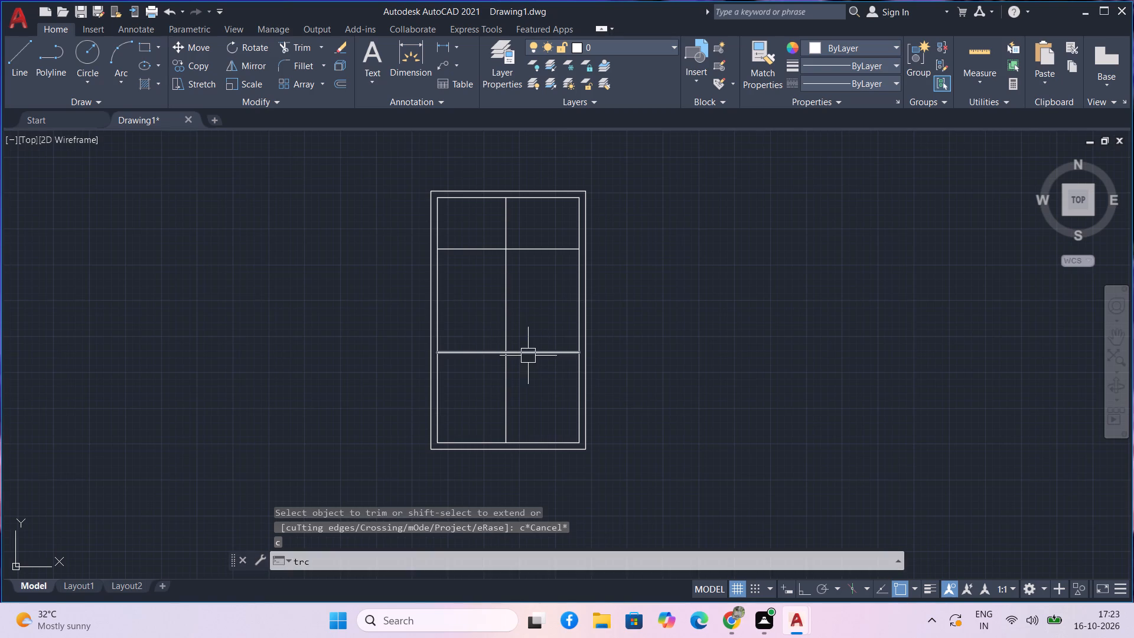
{"action": "key", "text": "BackSpace"}
{"action": "key", "text": "space"}
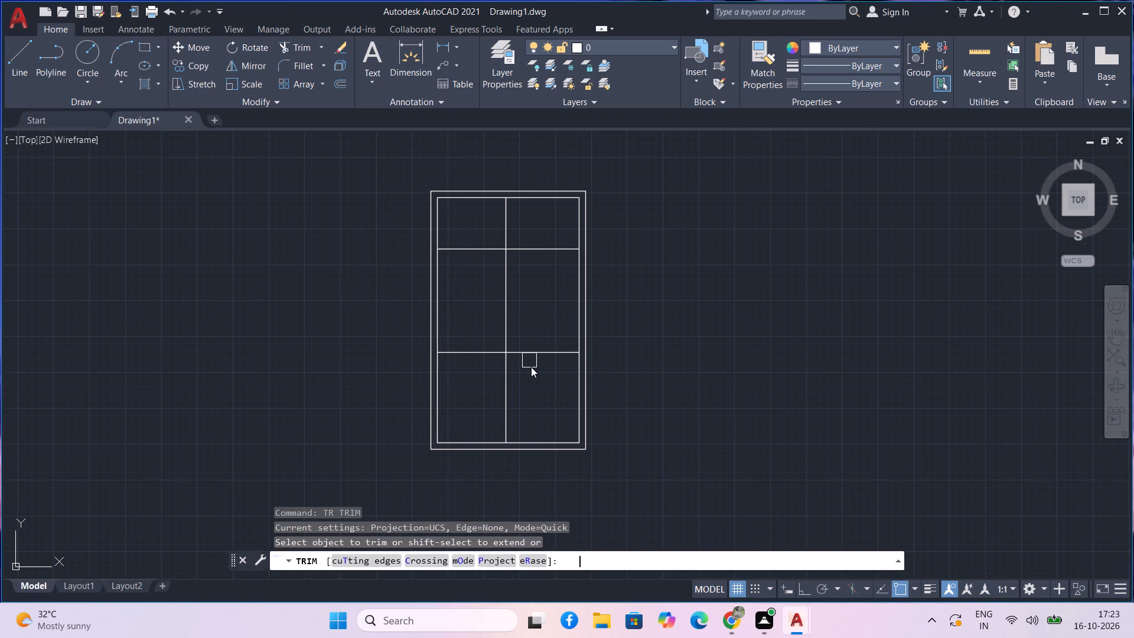
{"action": "left_click", "coordinate": [542, 357]}
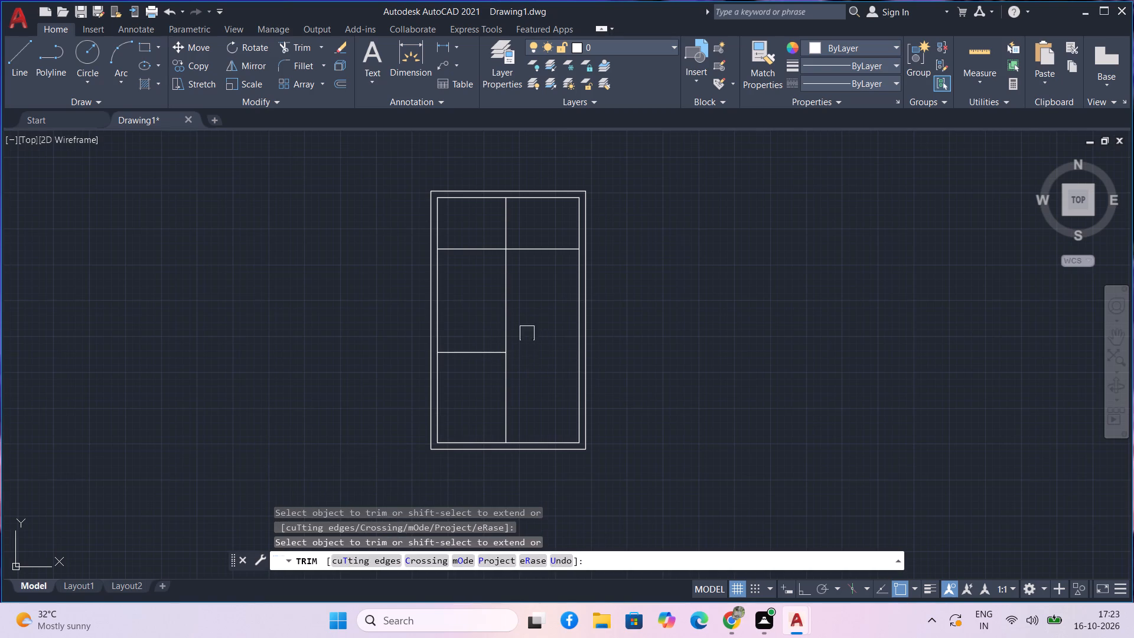
{"action": "left_click", "coordinate": [507, 321]}
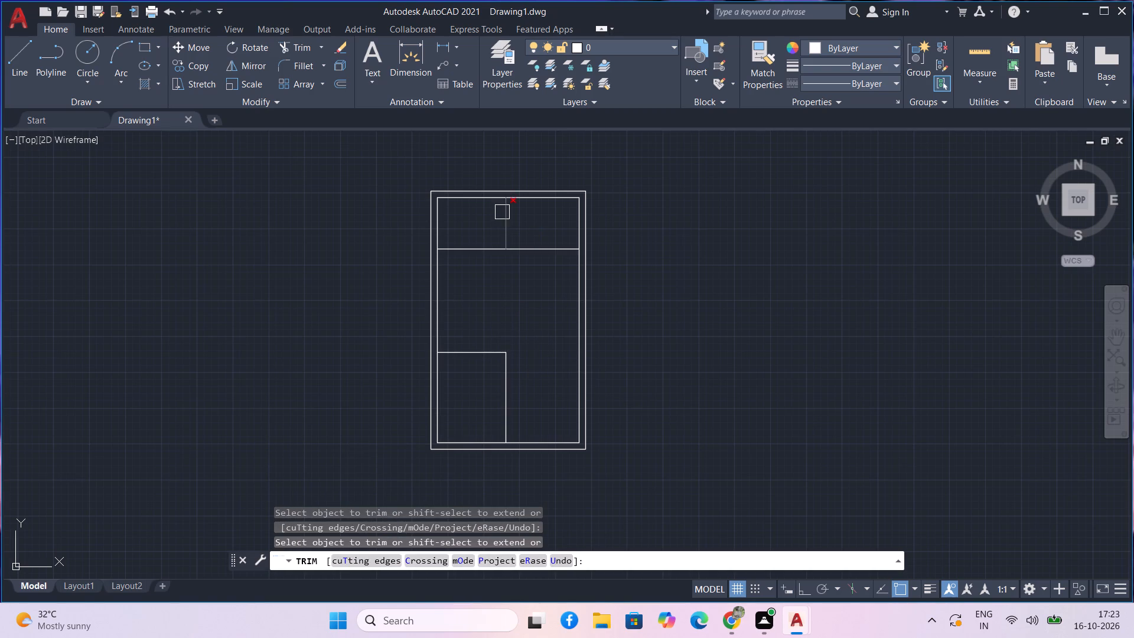
{"action": "left_click", "coordinate": [504, 221]}
{"action": "middle_click_drag", "start_coordinate": [539, 336], "coordinate": [537, 324]}
{"action": "middle_click_drag", "start_coordinate": [537, 325], "coordinate": [550, 357]}
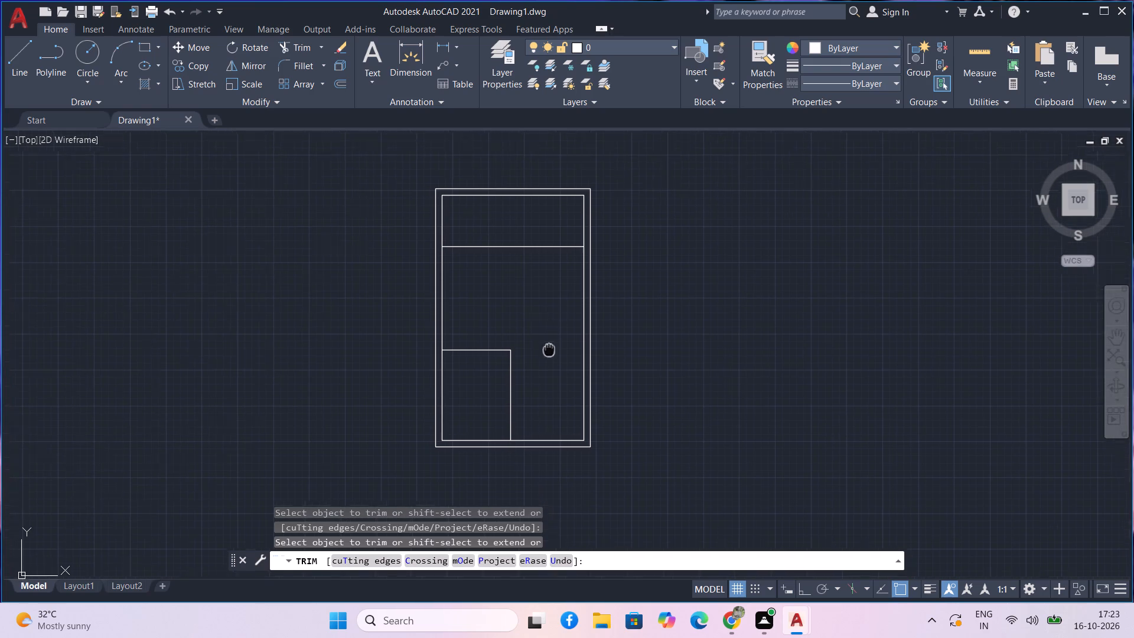
{"action": "middle_click_drag", "start_coordinate": [550, 357], "coordinate": [552, 364]}
{"action": "scroll", "coordinate": [553, 360], "scroll_direction": "up", "scroll_amount": 2}
{"action": "middle_click_drag", "start_coordinate": [559, 360], "coordinate": [653, 360]}
{"action": "scroll", "coordinate": [664, 366], "scroll_direction": "down", "scroll_amount": 1}
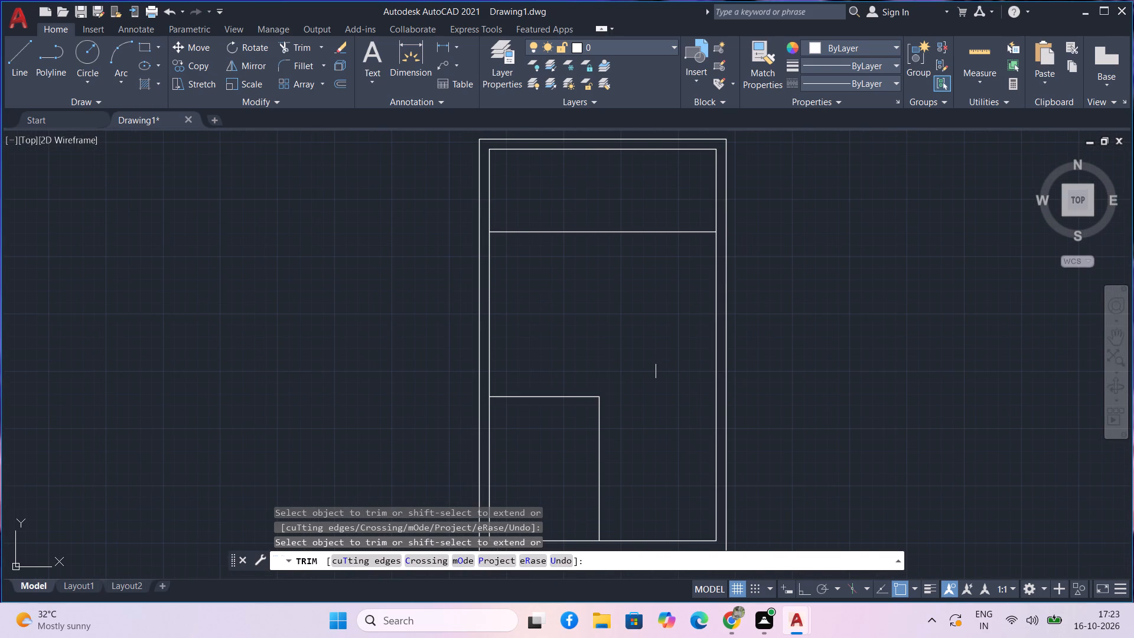
{"action": "key", "text": "Escape"}
Offset the partition lines by 4.5" for wall thickness: upper one downward, lower one upward, and vertical one to the right.
{"action": "type", "text": "o"}
{"action": "key", "text": "space"}
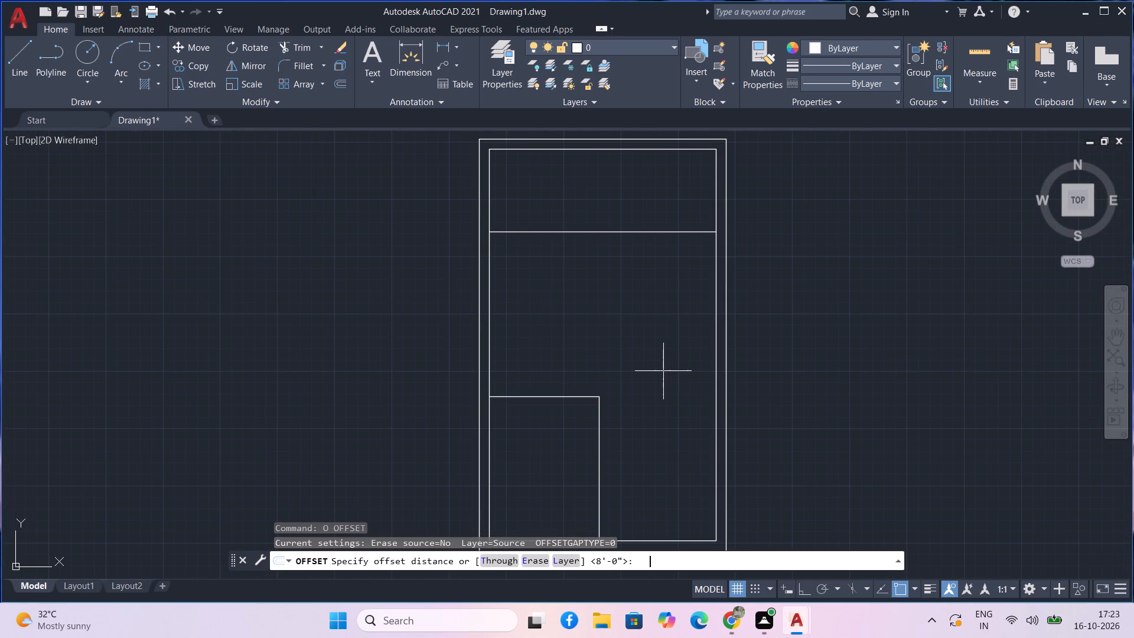
{"action": "type", "text": "4.5"}
{"action": "key", "text": "Return"}
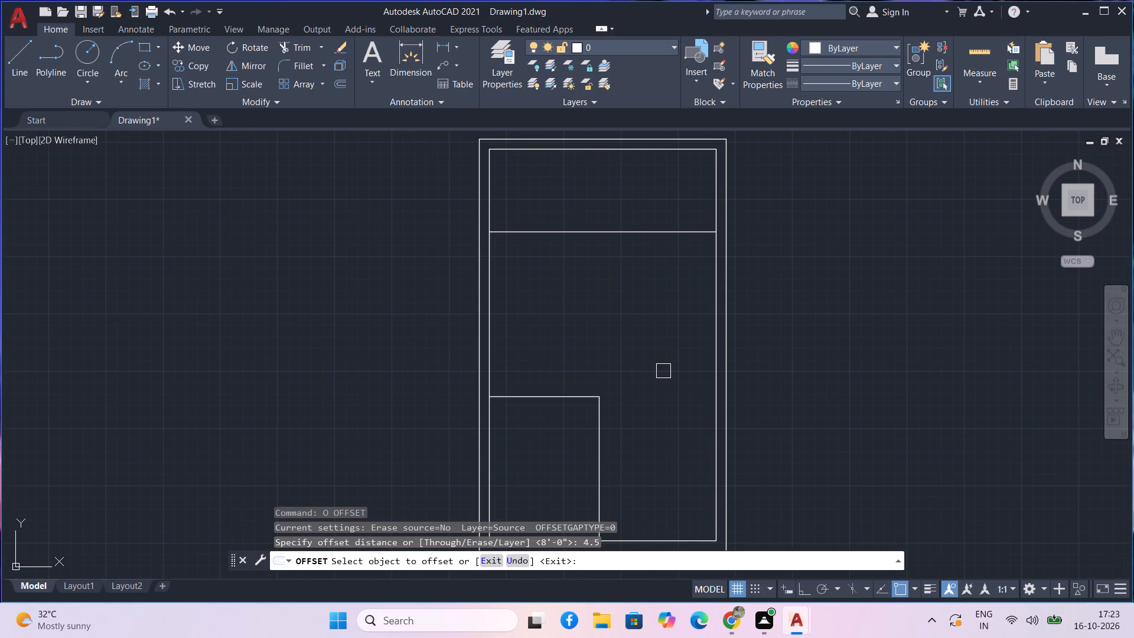
{"action": "left_click", "coordinate": [630, 235]}
{"action": "left_click", "coordinate": [633, 262]}
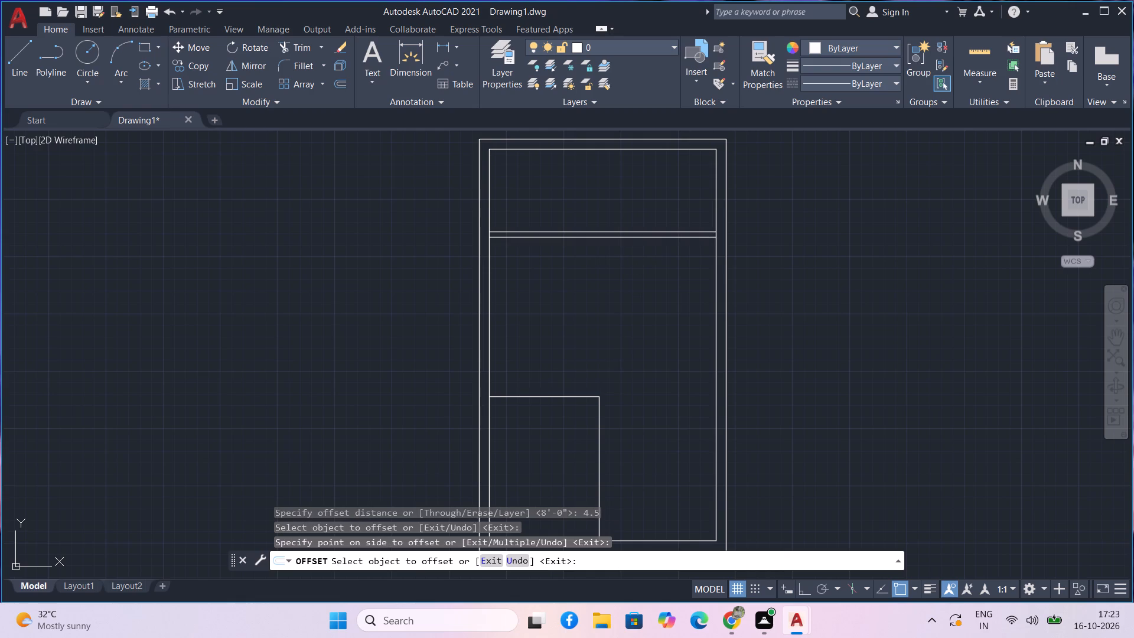
{"action": "left_click", "coordinate": [538, 393]}
{"action": "left_click", "coordinate": [553, 367]}
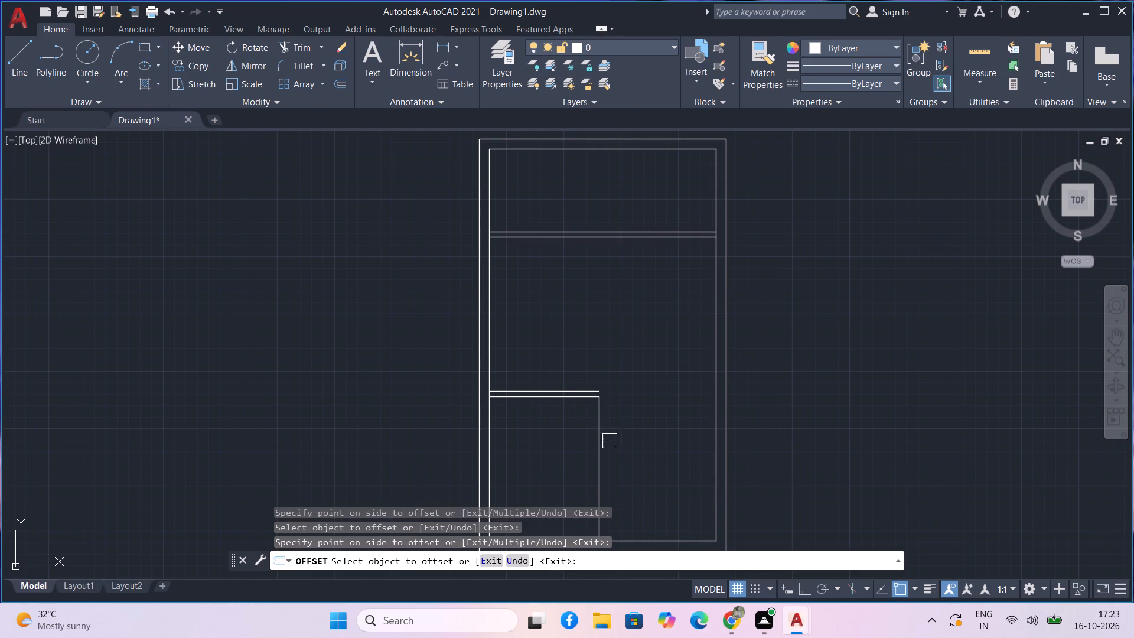
{"action": "left_click", "coordinate": [599, 441]}
{"action": "left_click", "coordinate": [640, 441]}
{"action": "middle_click_drag", "start_coordinate": [641, 437], "coordinate": [640, 397]}
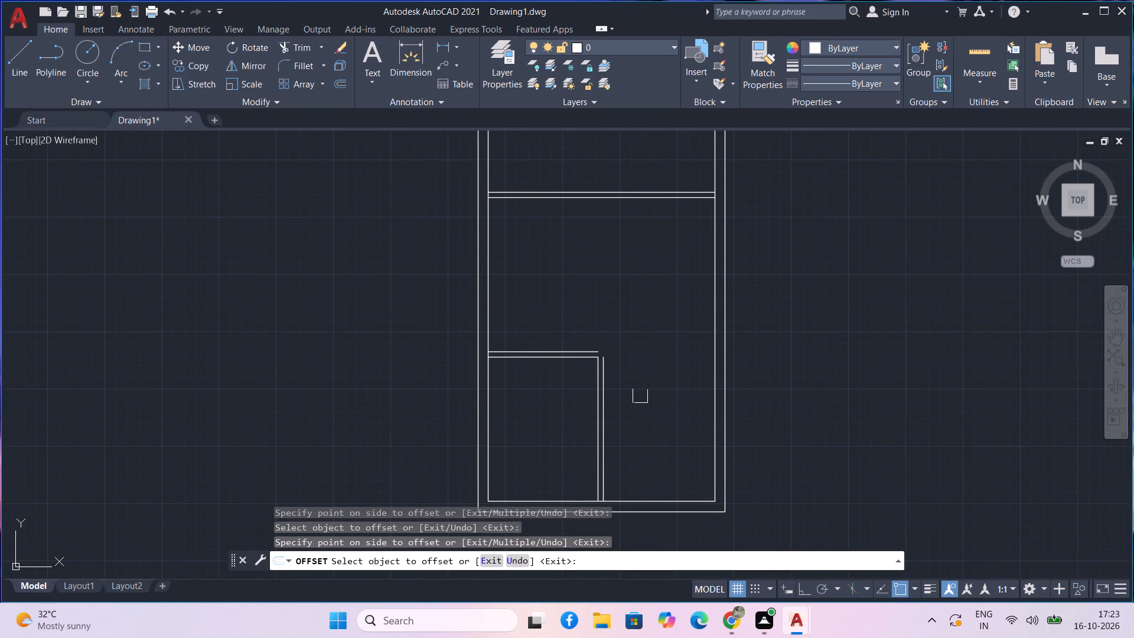
{"action": "key", "text": "Escape"}
Fillet the outer horizontal and vertical partition lines of the lower-left room into a square corner.
{"action": "type", "text": "f"}
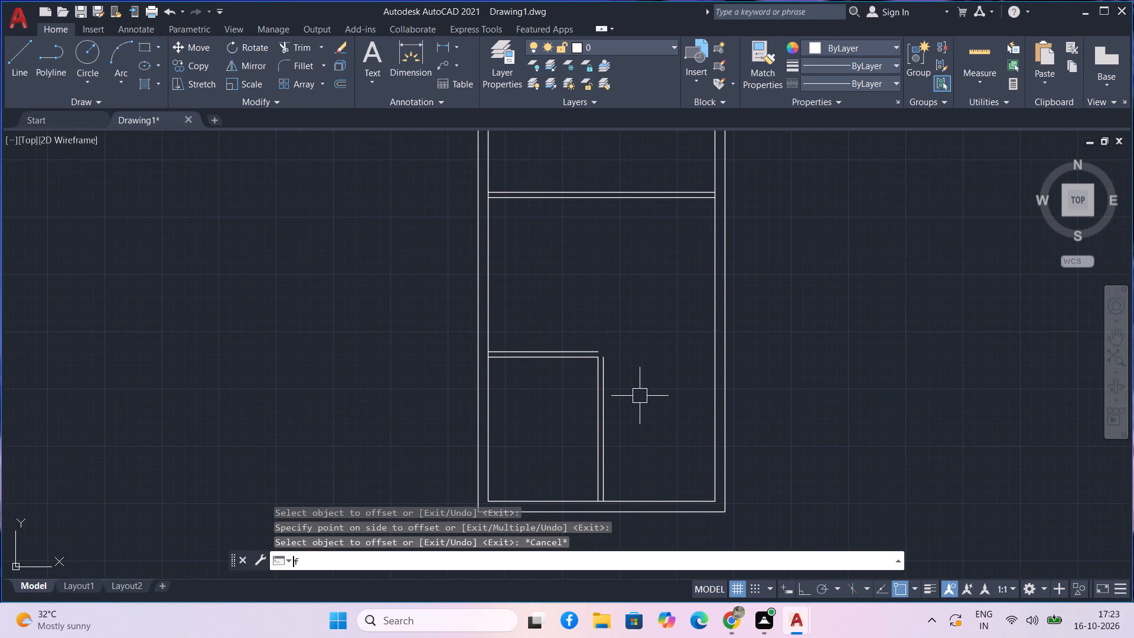
{"action": "key", "text": "space"}
{"action": "scroll", "coordinate": [620, 346], "scroll_direction": "up", "scroll_amount": 1}
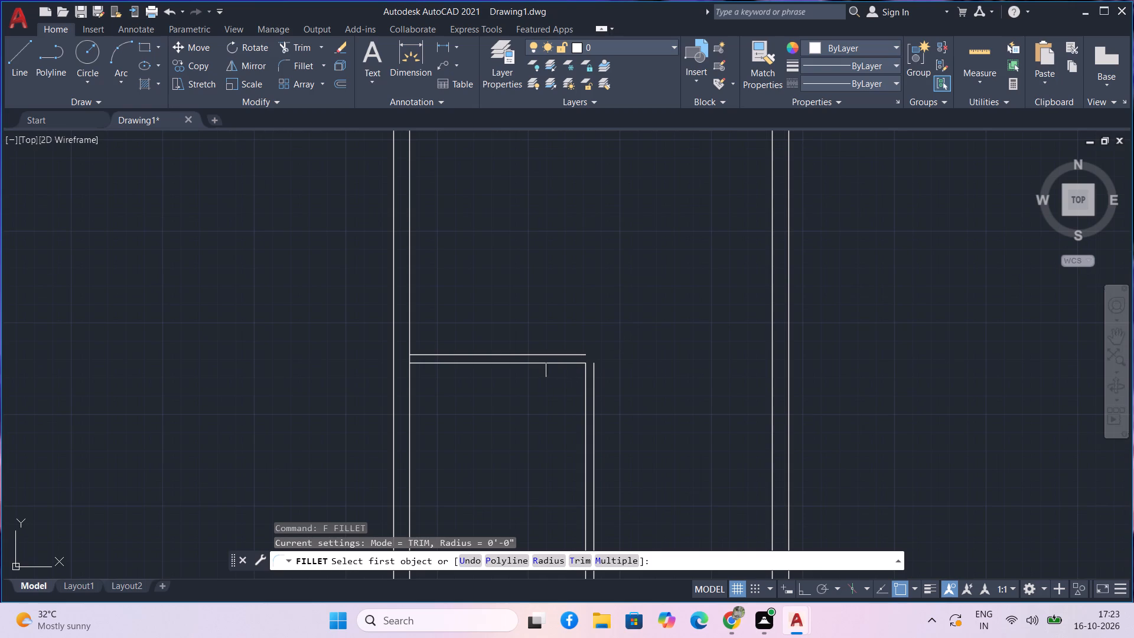
{"action": "left_click", "coordinate": [542, 356]}
{"action": "scroll", "coordinate": [601, 385], "scroll_direction": "up", "scroll_amount": 1}
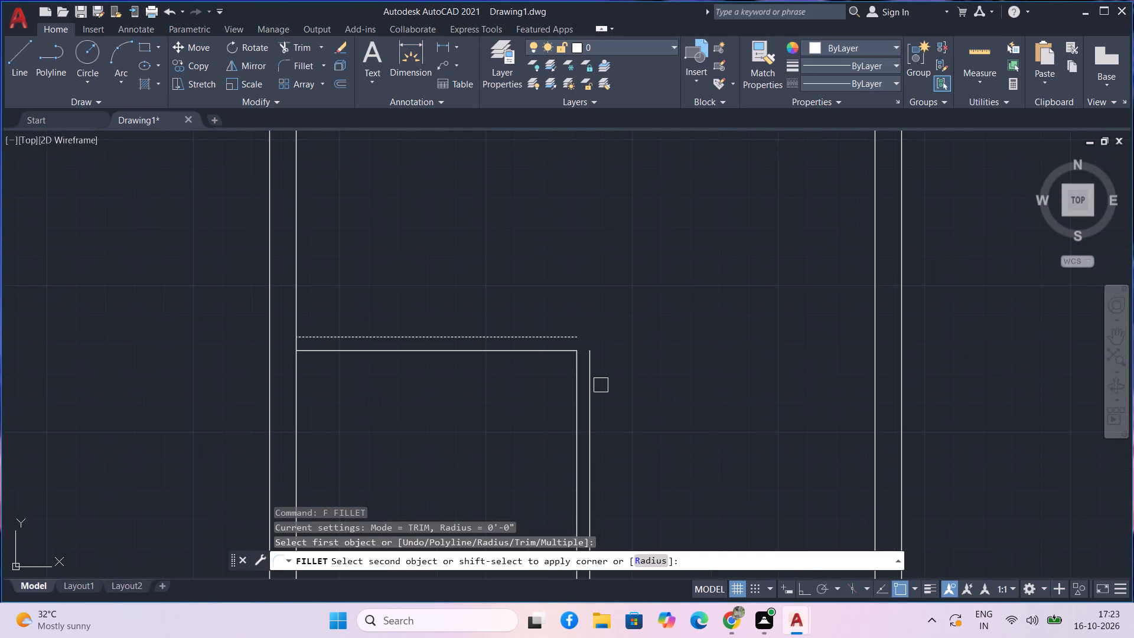
{"action": "left_click", "coordinate": [595, 385]}
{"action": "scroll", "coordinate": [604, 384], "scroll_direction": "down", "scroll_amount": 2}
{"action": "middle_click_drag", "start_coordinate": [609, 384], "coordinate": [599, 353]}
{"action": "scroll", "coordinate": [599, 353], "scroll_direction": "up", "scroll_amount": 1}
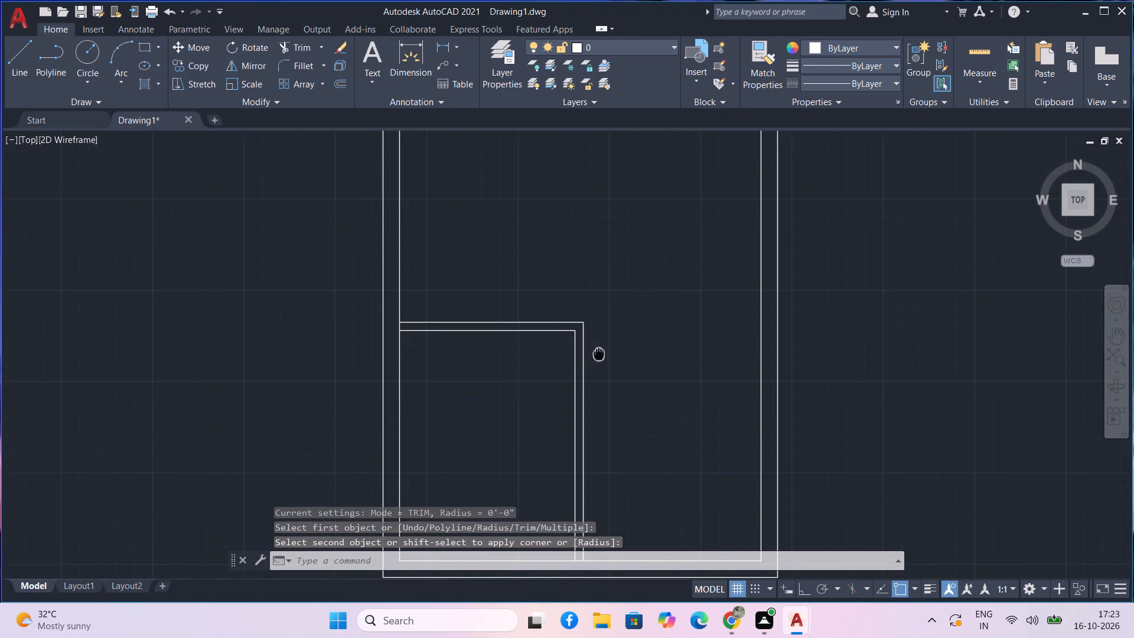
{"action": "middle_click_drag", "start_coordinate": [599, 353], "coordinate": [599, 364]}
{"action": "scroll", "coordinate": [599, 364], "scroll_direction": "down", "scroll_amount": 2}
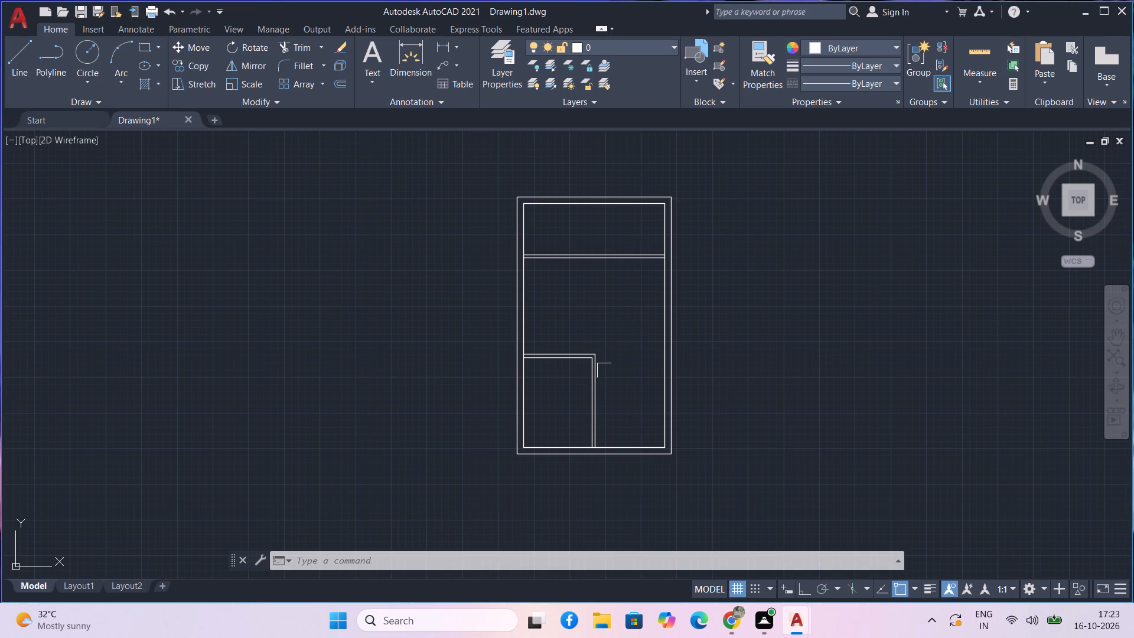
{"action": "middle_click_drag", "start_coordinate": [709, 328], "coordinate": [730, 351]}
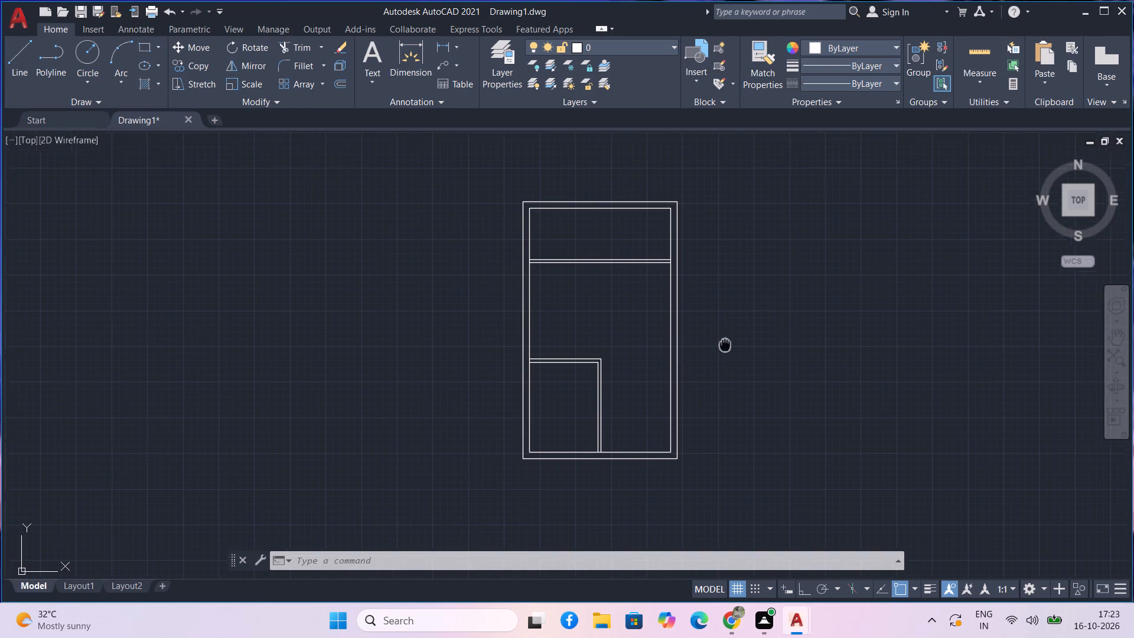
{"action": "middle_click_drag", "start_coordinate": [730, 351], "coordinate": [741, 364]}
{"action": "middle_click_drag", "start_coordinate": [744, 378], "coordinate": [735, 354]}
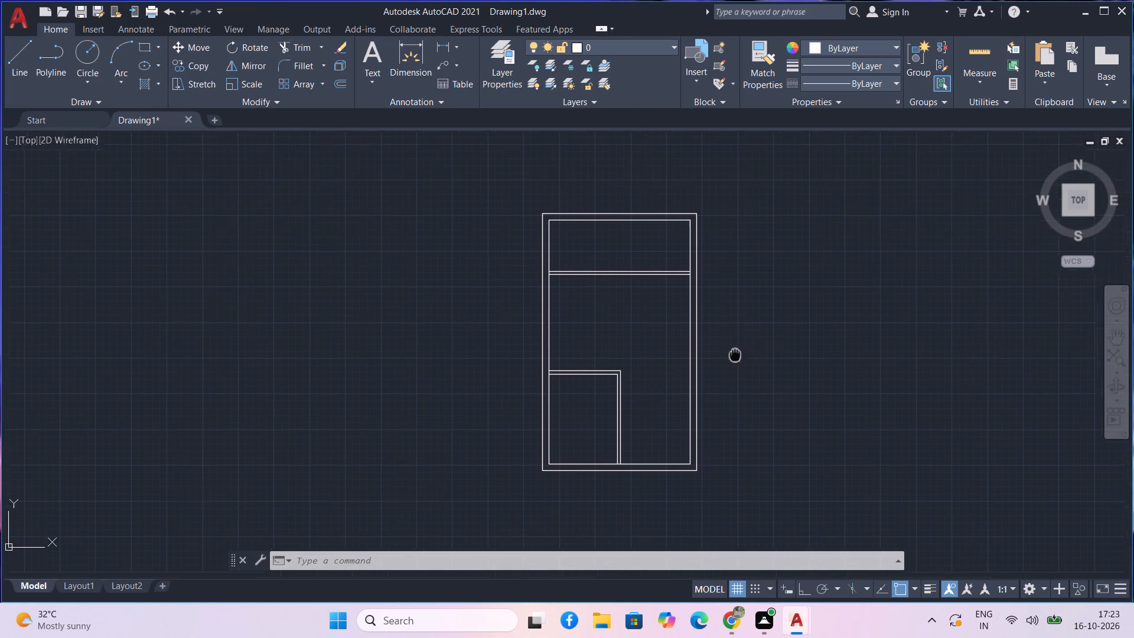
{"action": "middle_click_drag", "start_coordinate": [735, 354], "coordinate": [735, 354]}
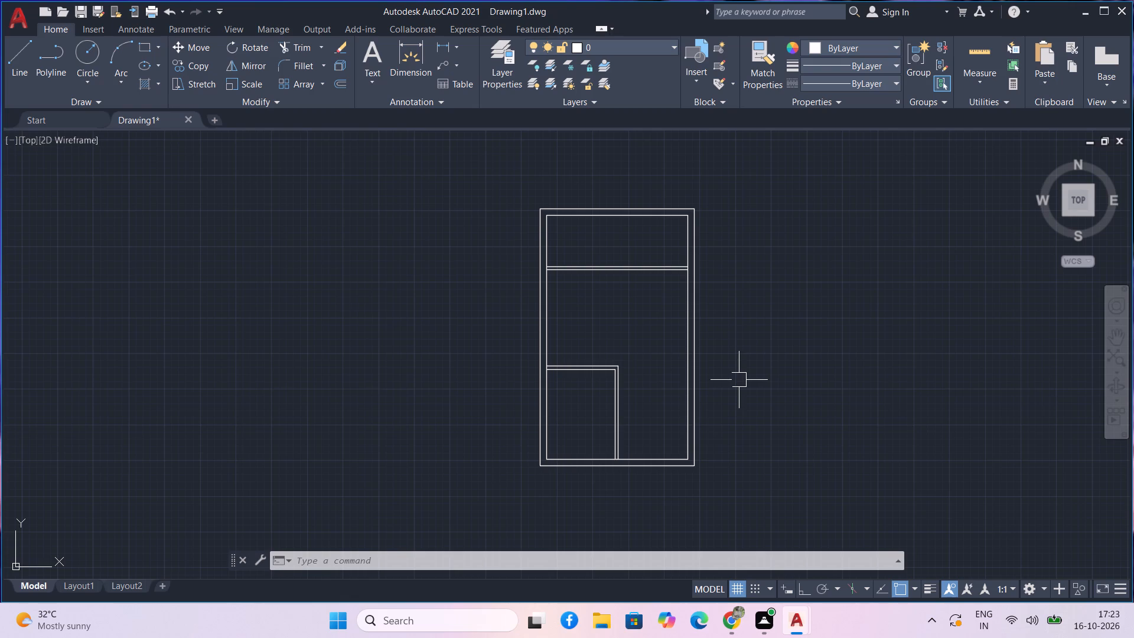
Offset the right inner wall line 5' into the plan to place another vertical line.
{"action": "scroll", "coordinate": [739, 380], "scroll_direction": "up", "scroll_amount": 1}
{"action": "middle_click_drag", "start_coordinate": [739, 380], "coordinate": [741, 386]}
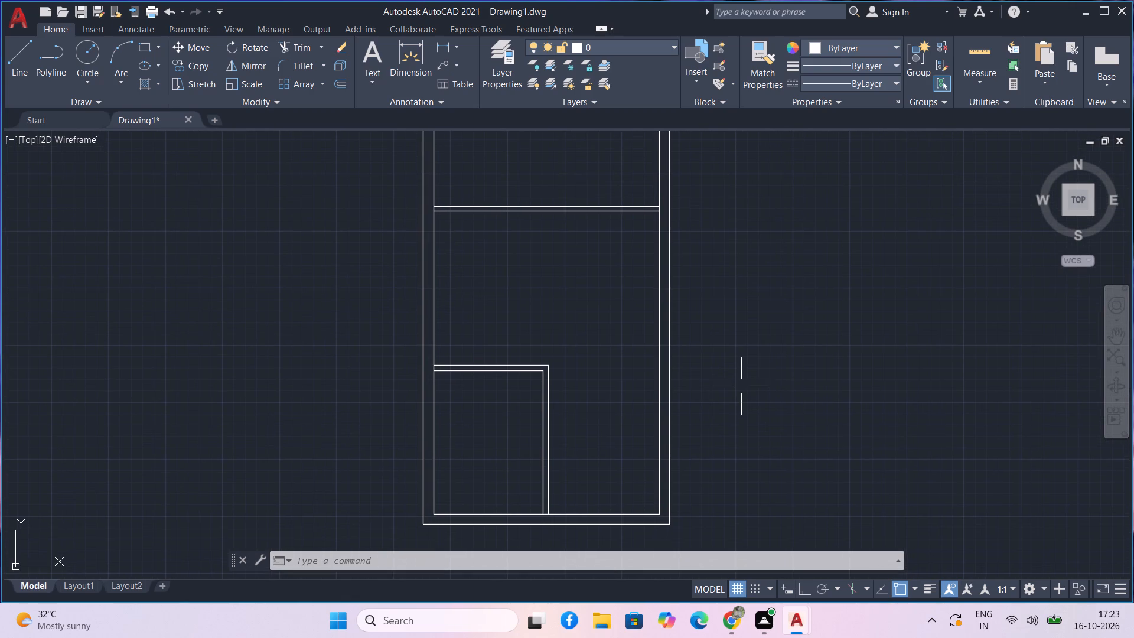
{"action": "type", "text": "o"}
{"action": "key", "text": "space"}
{"action": "key", "text": "5"}
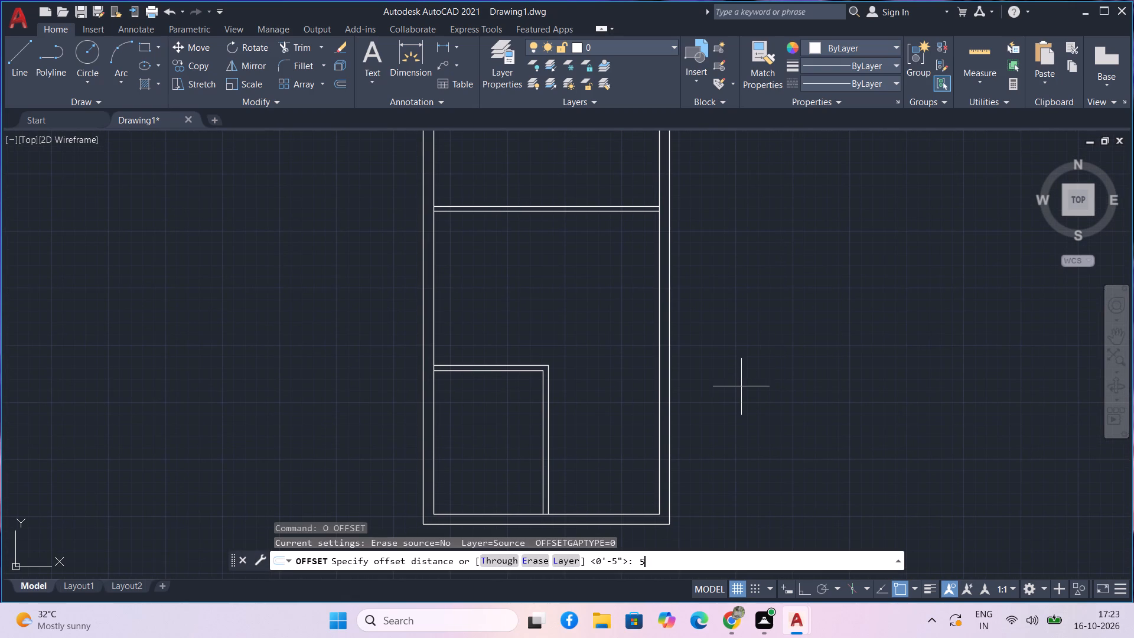
{"action": "key", "text": "apostrophe"}
{"action": "key", "text": "Return"}
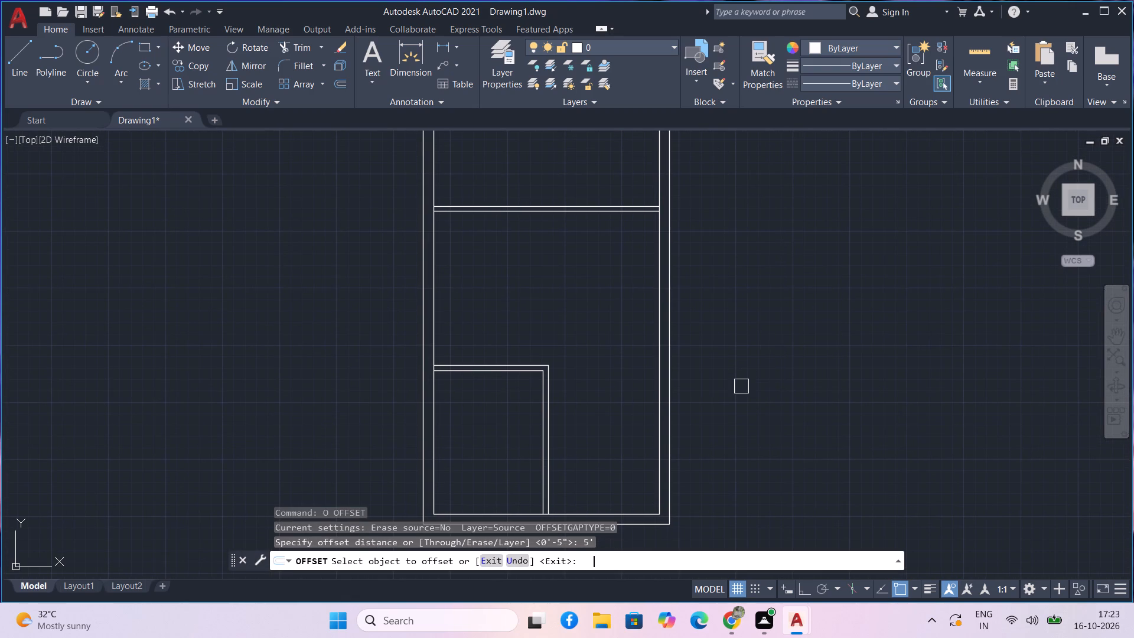
{"action": "left_click", "coordinate": [661, 441]}
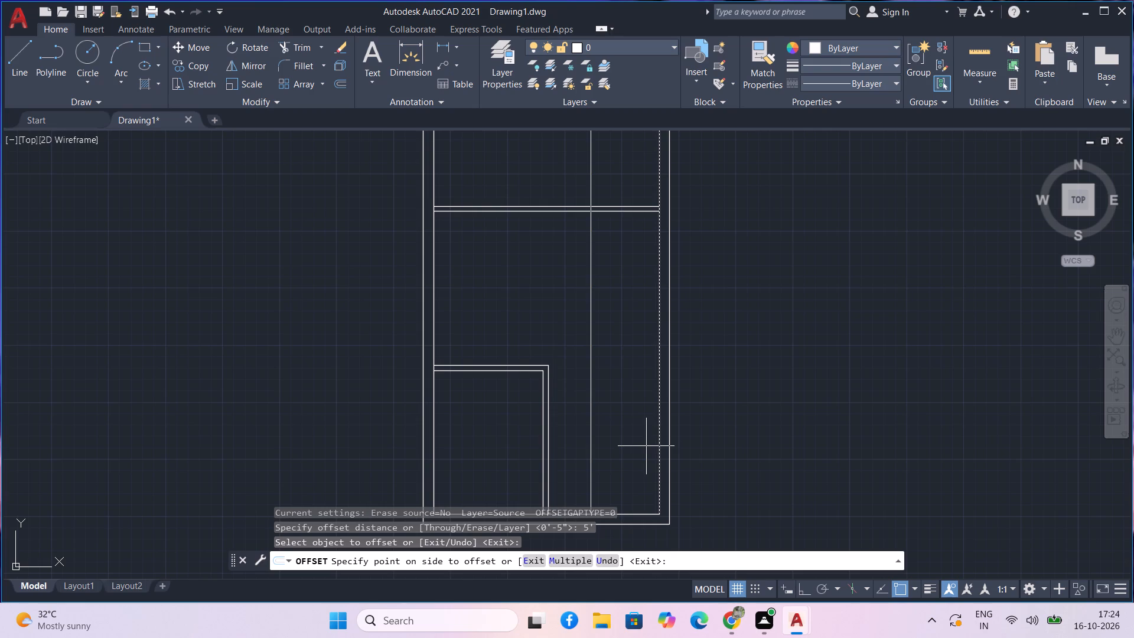
{"action": "left_click", "coordinate": [646, 446]}
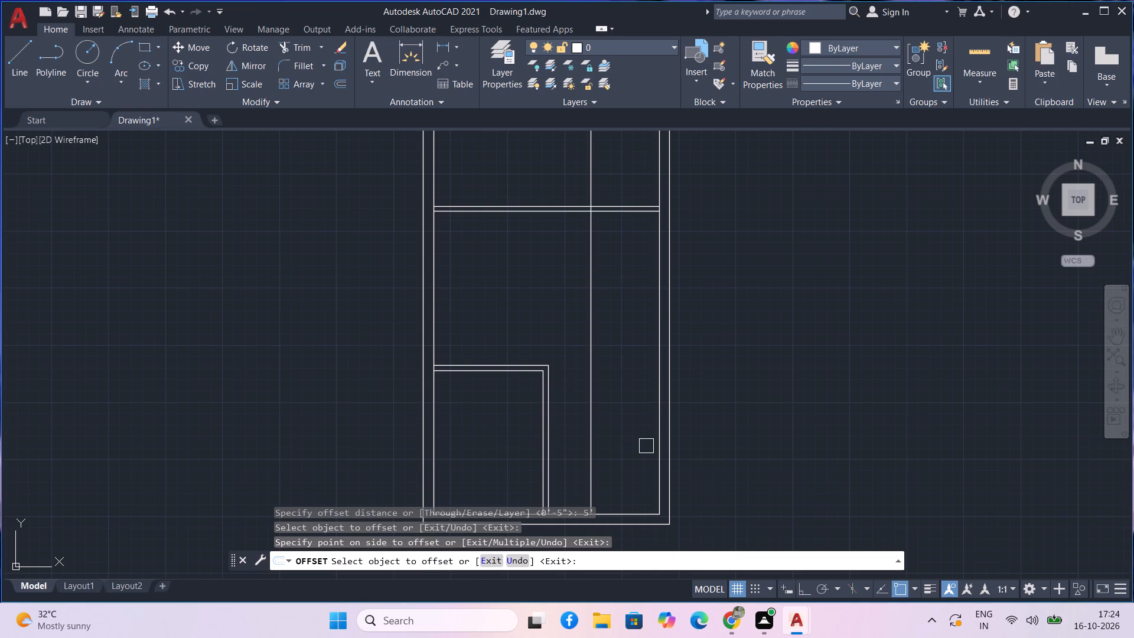
Erase the full-height vertical line placed 5' from the right inner wall.
{"action": "middle_click_drag", "start_coordinate": [646, 446], "coordinate": [685, 467]}
{"action": "middle_click_drag", "start_coordinate": [747, 465], "coordinate": [751, 397]}
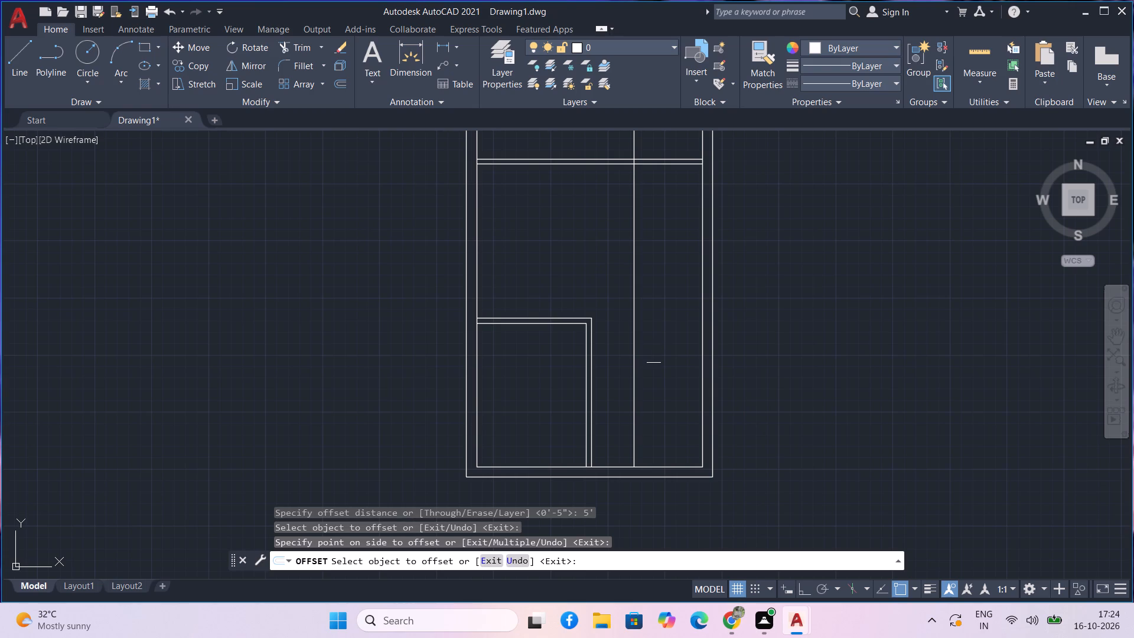
{"action": "left_click", "coordinate": [637, 363]}
{"action": "key", "text": "Delete"}
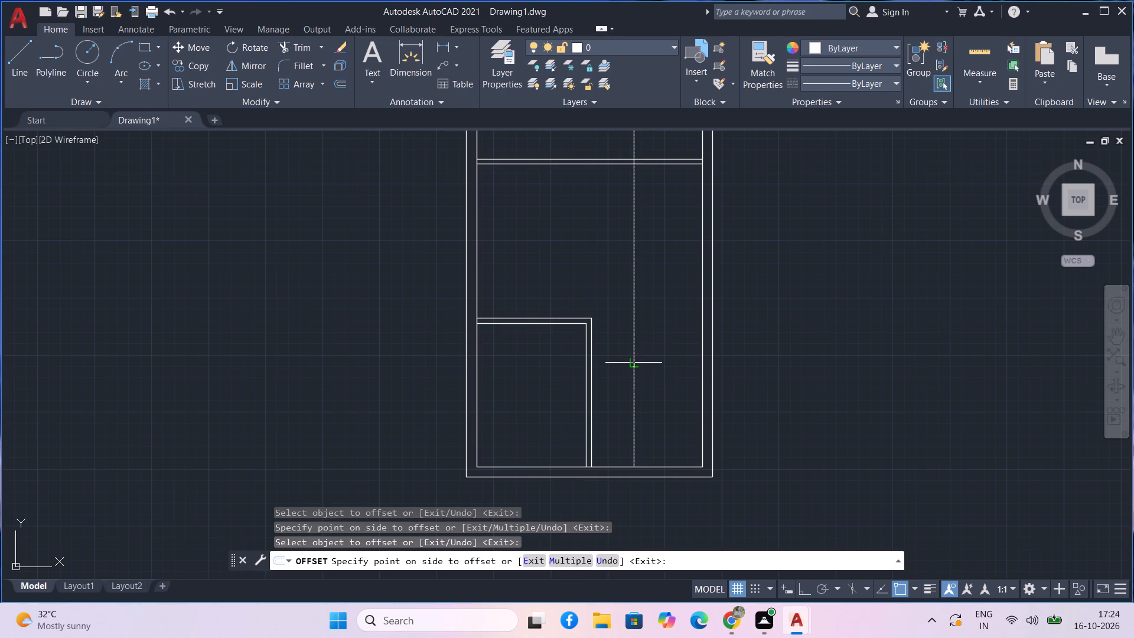
{"action": "key", "text": "Escape"}
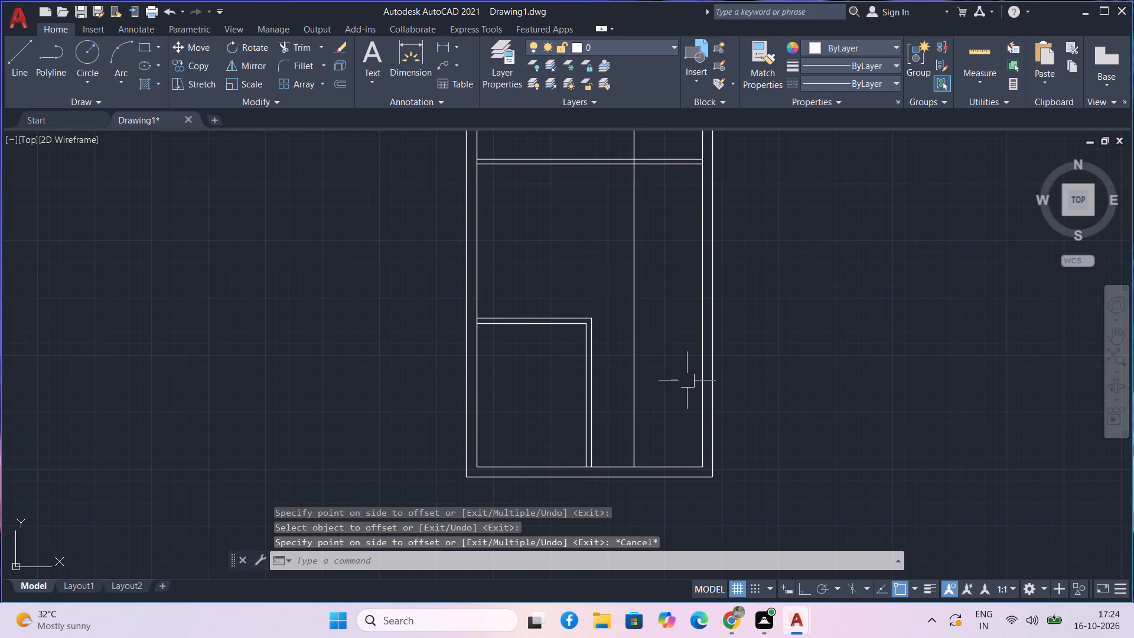
{"action": "left_click", "coordinate": [629, 379]}
{"action": "key", "text": "Delete"}
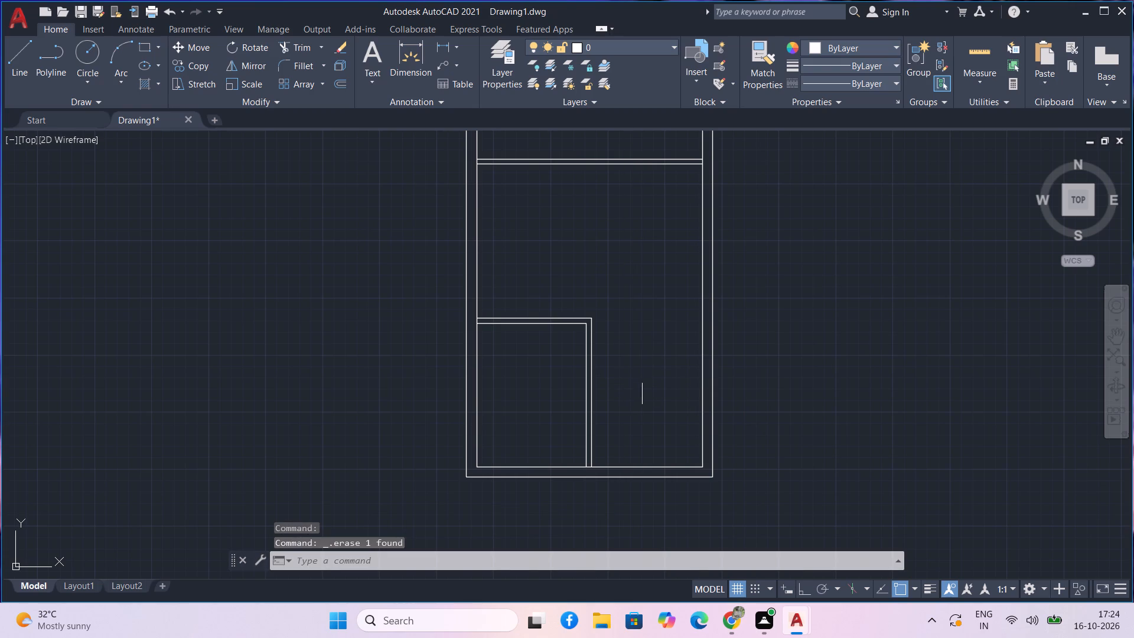
Offset the bottom inner wall line 8' upward into the plan.
{"action": "type", "text": "o"}
{"action": "key", "text": "space"}
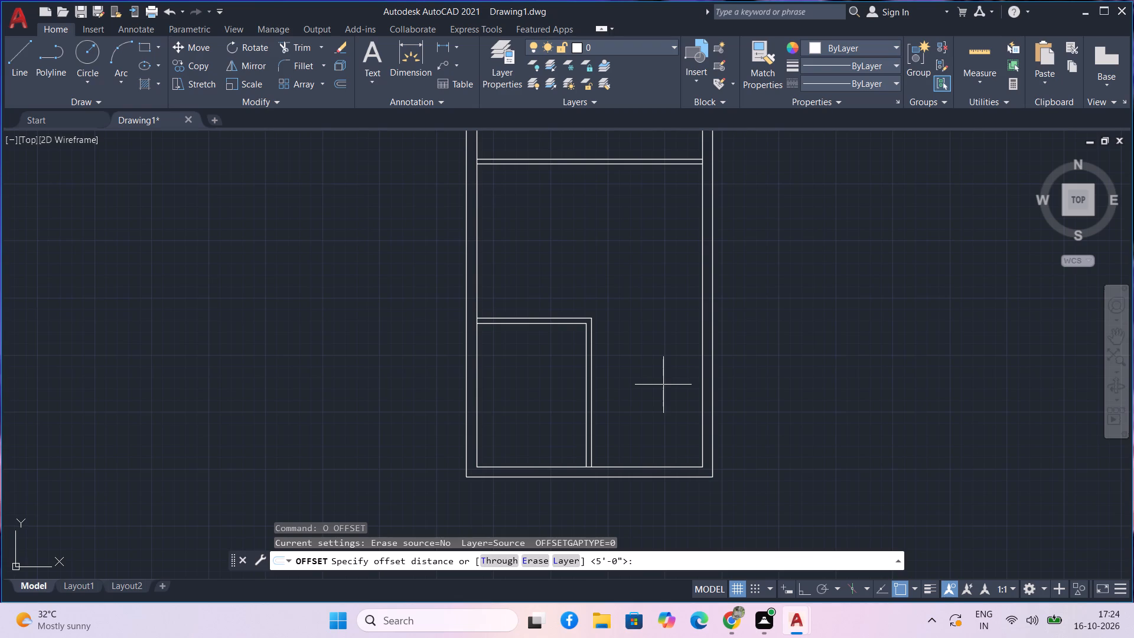
{"action": "key", "text": "8"}
{"action": "key", "text": "apostrophe"}
{"action": "key", "text": "Return"}
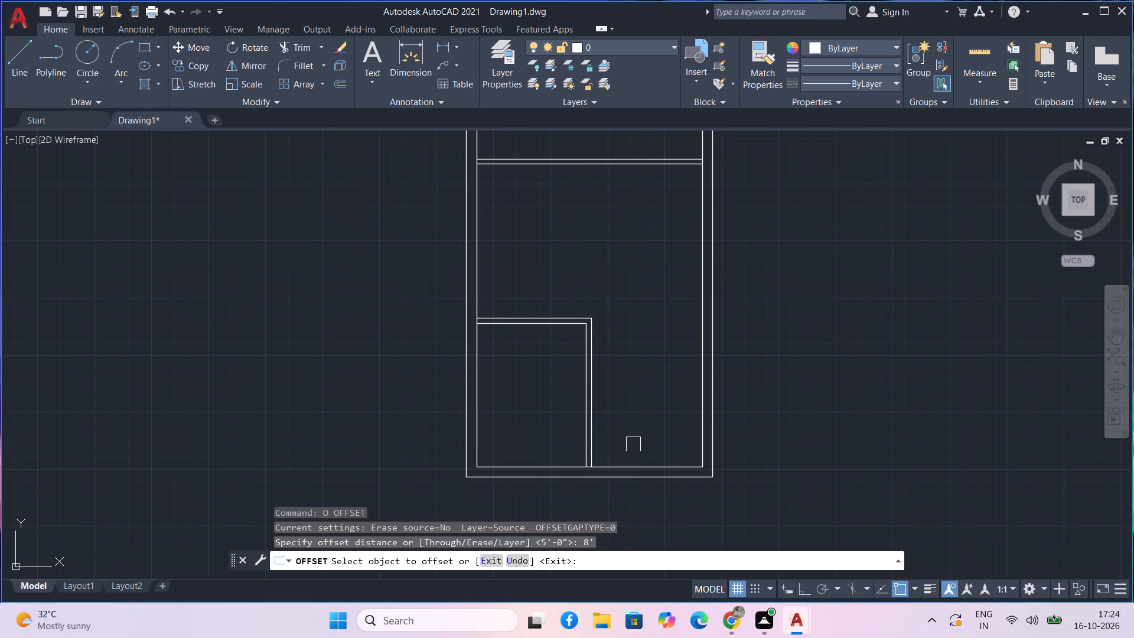
{"action": "left_click_drag", "start_coordinate": [659, 461], "coordinate": [655, 450]}
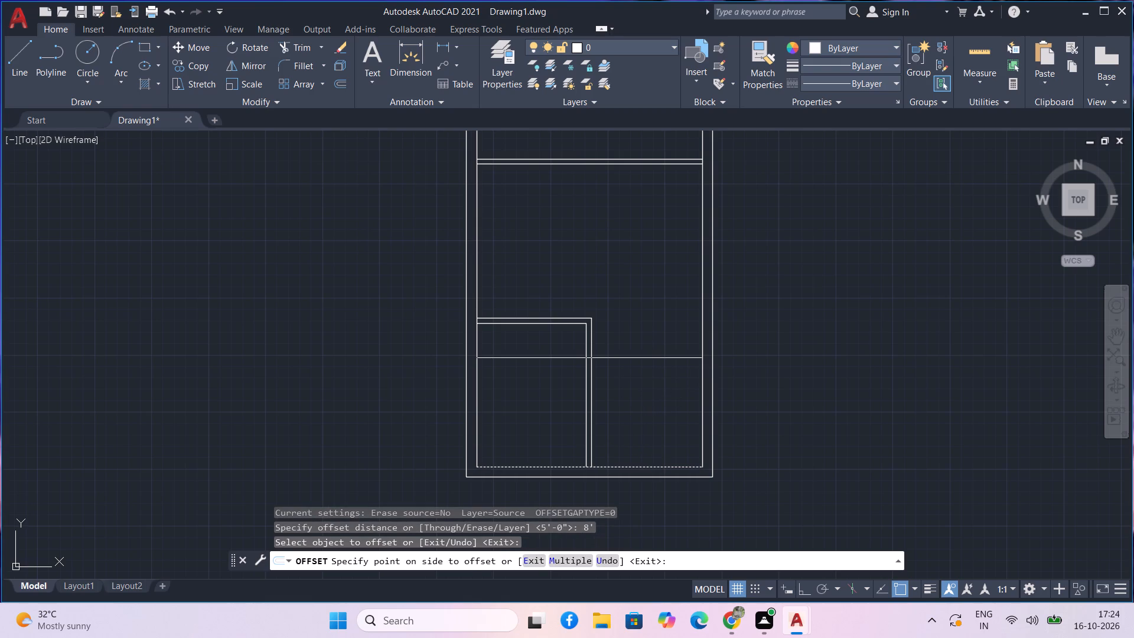
{"action": "left_click", "coordinate": [653, 374]}
{"action": "key", "text": "Escape"}
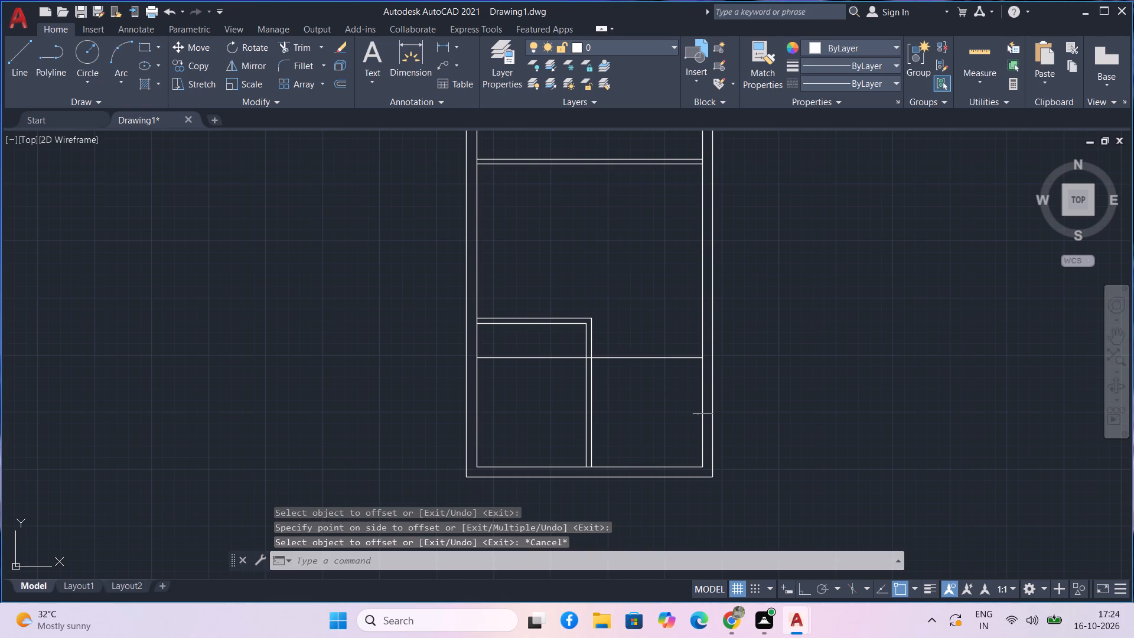
Offset the right inner wall line 4' into the plan to mark the lower-right room's width.
{"action": "type", "text": "0"}
{"action": "key", "text": "space"}
{"action": "key", "text": "4"}
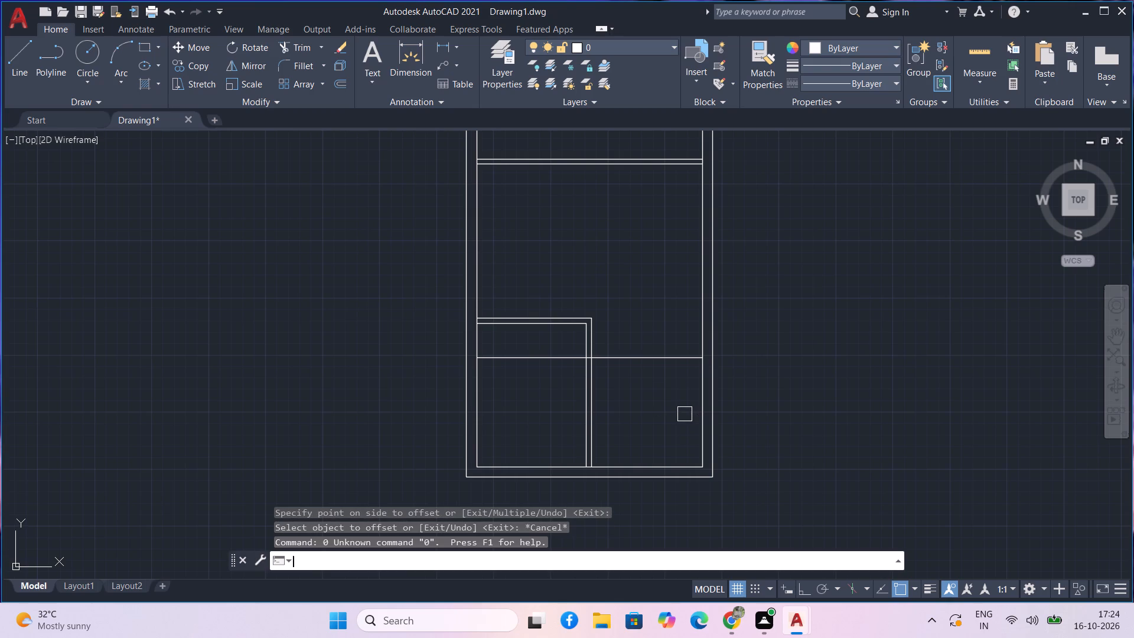
{"action": "key", "text": "Escape"}
{"action": "type", "text": "o"}
{"action": "key", "text": "space"}
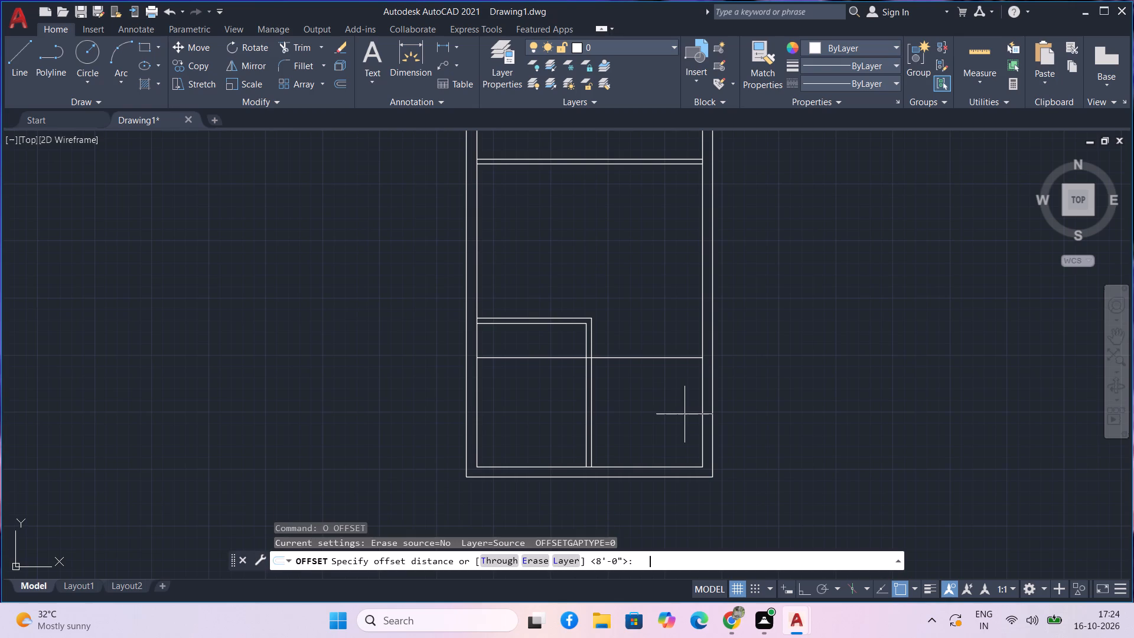
{"action": "type", "text": "4'"}
{"action": "key", "text": "Return"}
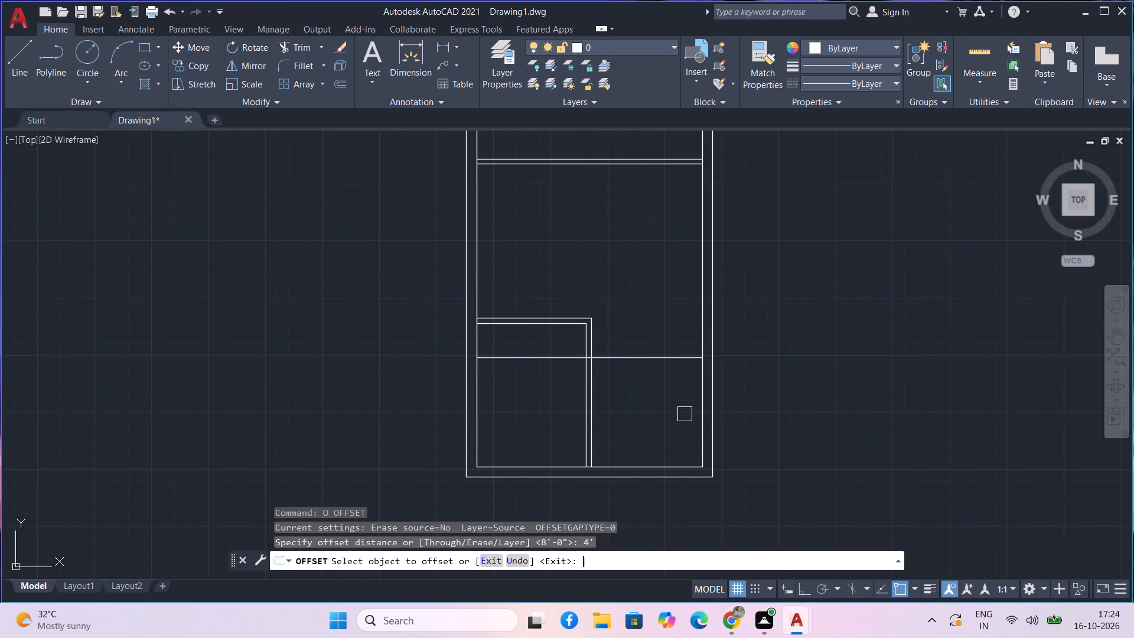
{"action": "left_click", "coordinate": [700, 419]}
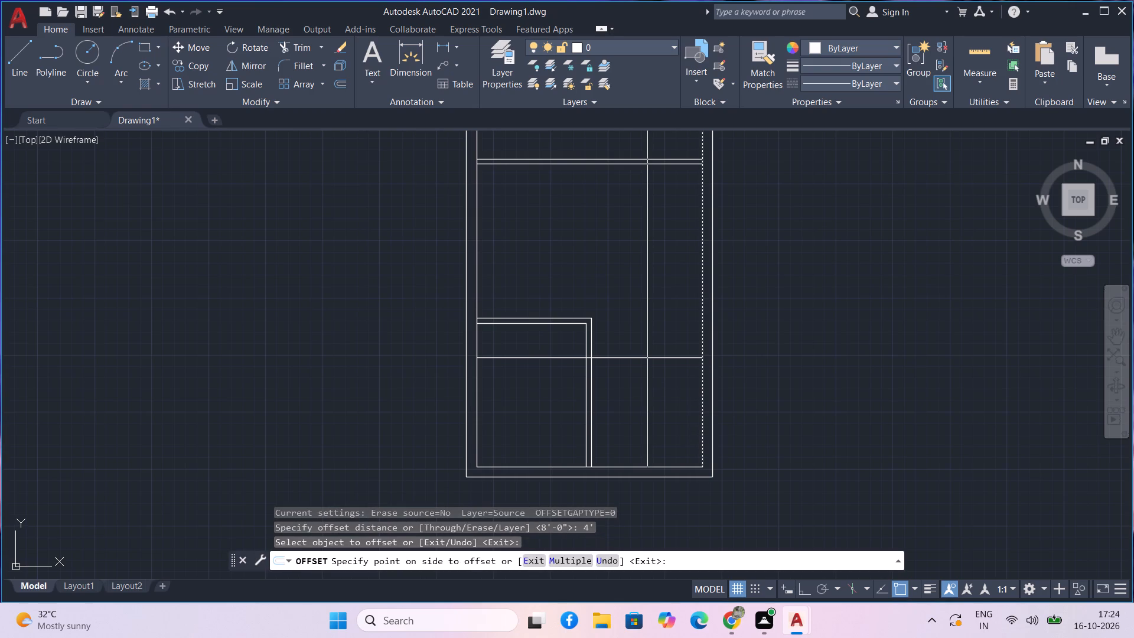
{"action": "scroll", "coordinate": [680, 425], "scroll_direction": "up", "scroll_amount": 1}
{"action": "middle_click_drag", "start_coordinate": [680, 425], "coordinate": [729, 386]}
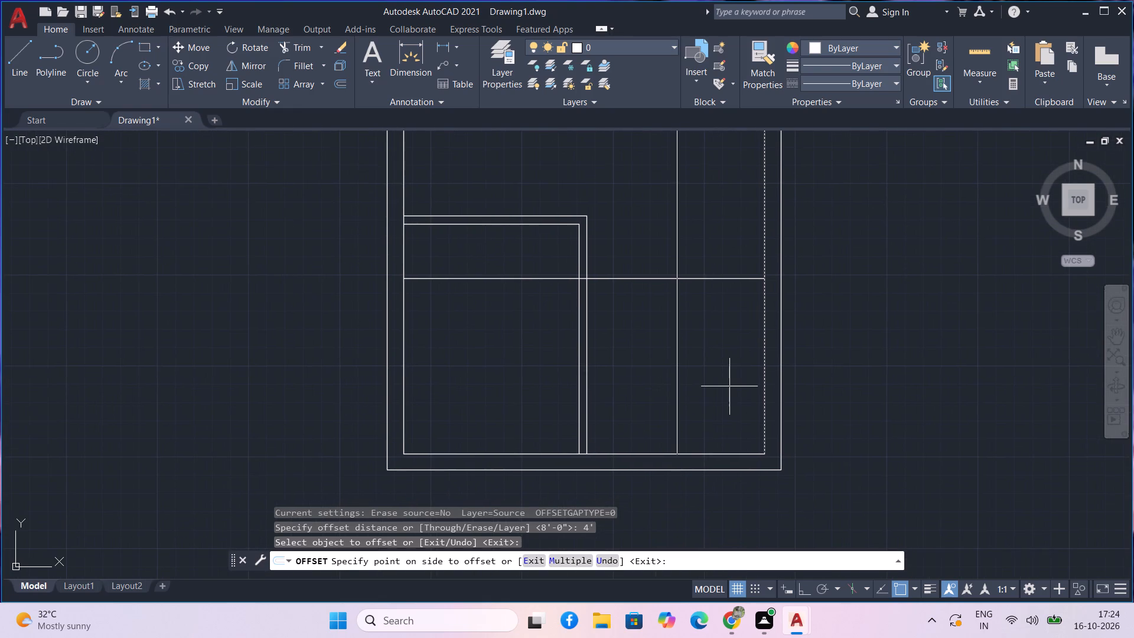
{"action": "middle_click_drag", "start_coordinate": [729, 386], "coordinate": [743, 359]}
{"action": "middle_click", "coordinate": [744, 358]}
{"action": "left_click", "coordinate": [748, 359]}
{"action": "key", "text": "Escape"}
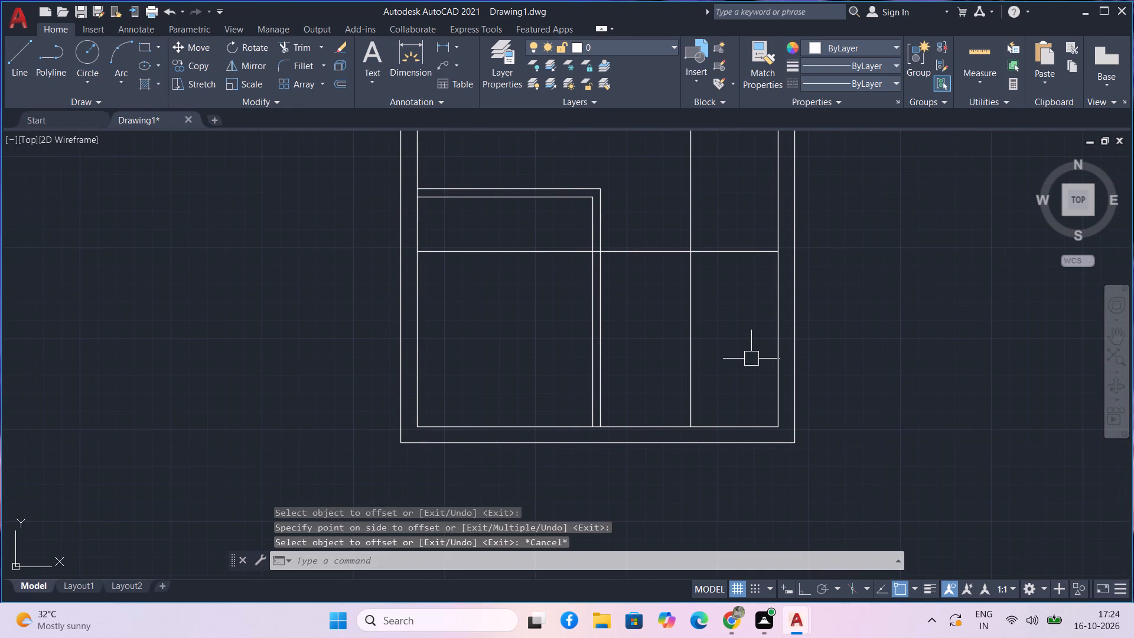
Trim the new horizontal line left of the new vertical line, and the vertical line above it, to enclose the lower-right room.
{"action": "type", "text": "trv"}
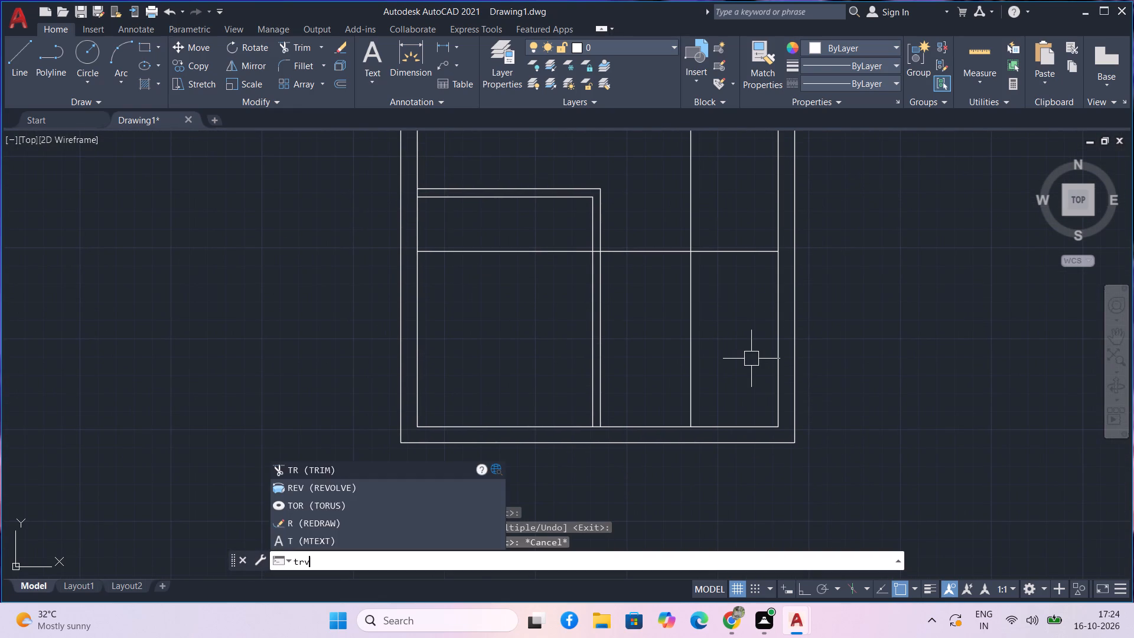
{"action": "key", "text": "BackSpace"}
{"action": "key", "text": "space"}
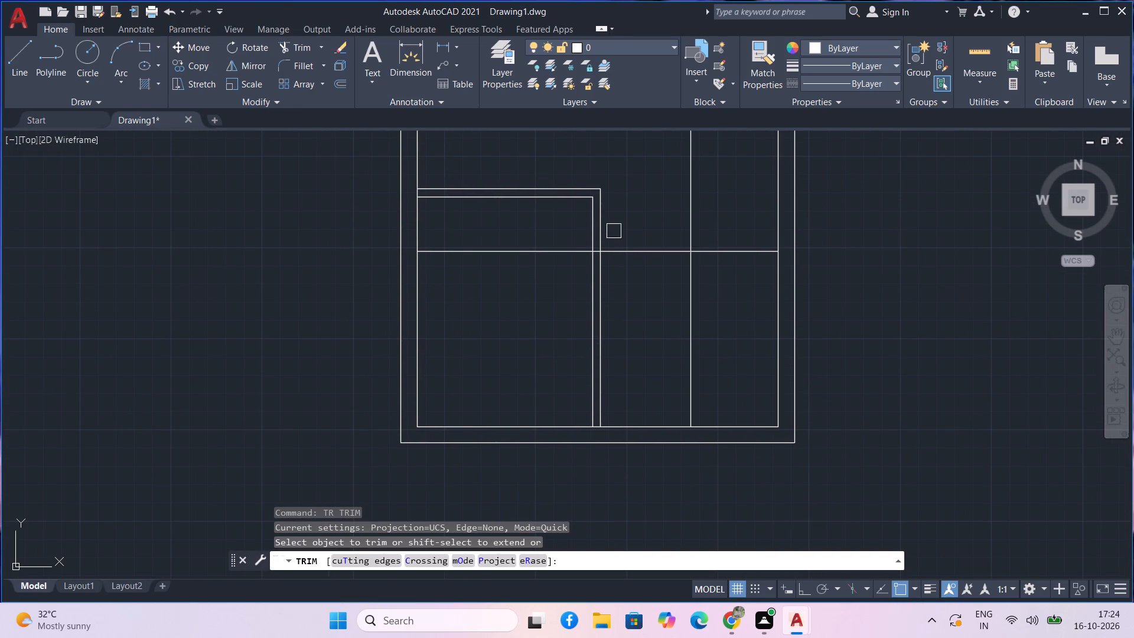
{"action": "left_click_drag", "start_coordinate": [628, 246], "coordinate": [631, 265]}
{"action": "left_click_drag", "start_coordinate": [517, 273], "coordinate": [533, 243]}
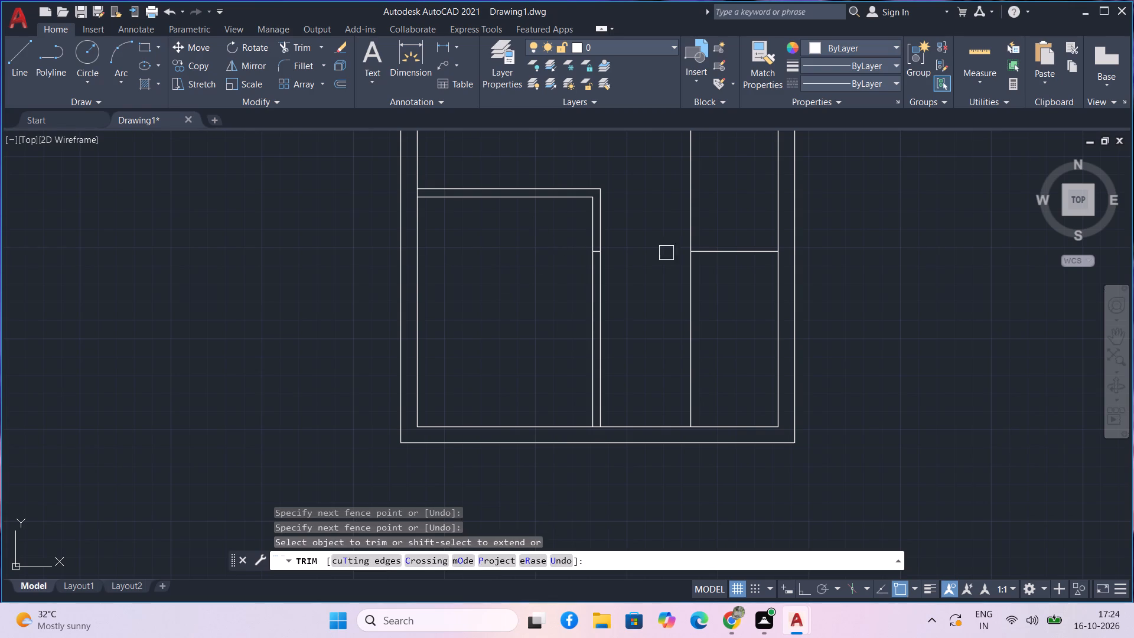
{"action": "left_click", "coordinate": [701, 211]}
{"action": "left_click_drag", "start_coordinate": [698, 217], "coordinate": [674, 224]}
{"action": "left_click_drag", "start_coordinate": [699, 221], "coordinate": [684, 221]}
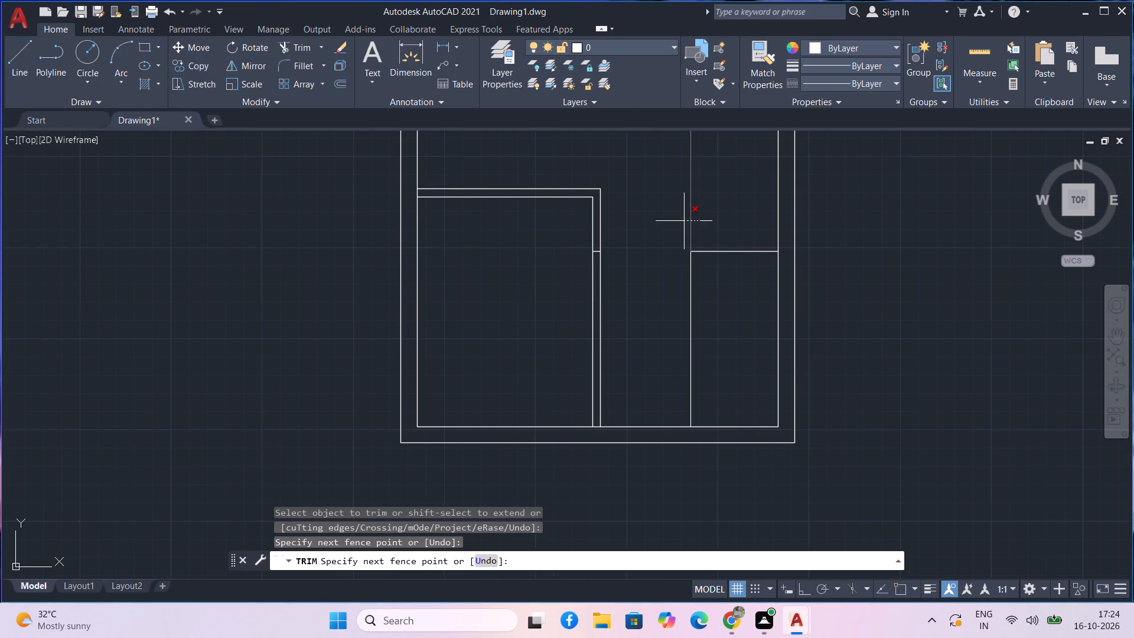
{"action": "left_click_drag", "start_coordinate": [684, 221], "coordinate": [680, 222]}
Trim the short leftover horizontal stub between the two vertical partition lines of the lower-left room.
{"action": "middle_click_drag", "start_coordinate": [670, 240], "coordinate": [673, 214]}
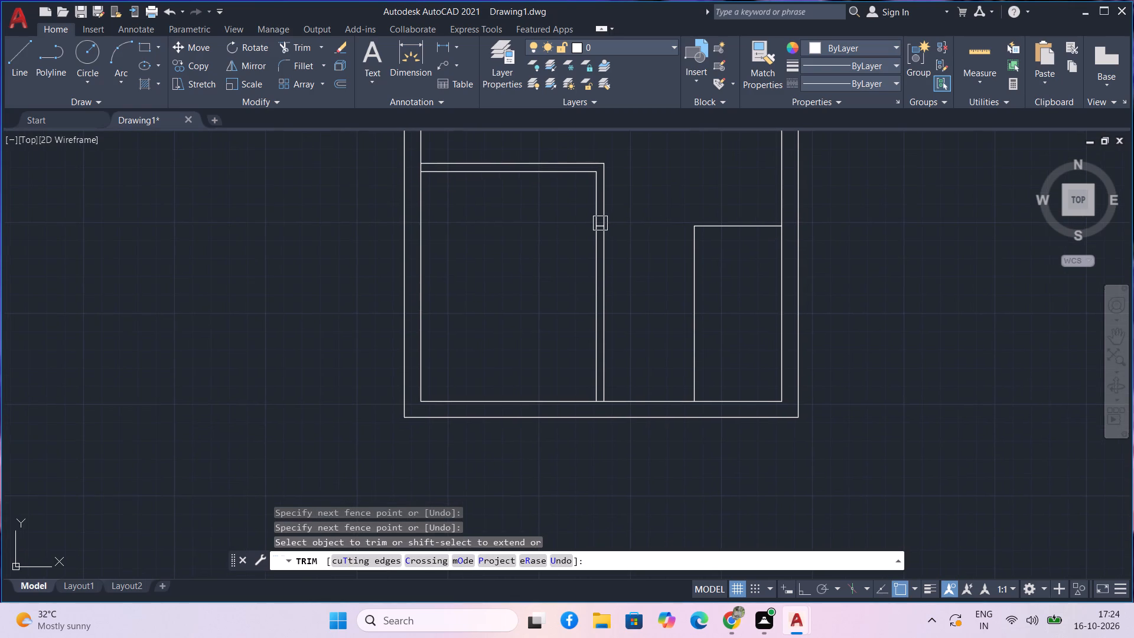
{"action": "scroll", "coordinate": [600, 223], "scroll_direction": "up", "scroll_amount": 4}
{"action": "left_click_drag", "start_coordinate": [599, 224], "coordinate": [602, 249]}
{"action": "scroll", "coordinate": [628, 246], "scroll_direction": "down", "scroll_amount": 1}
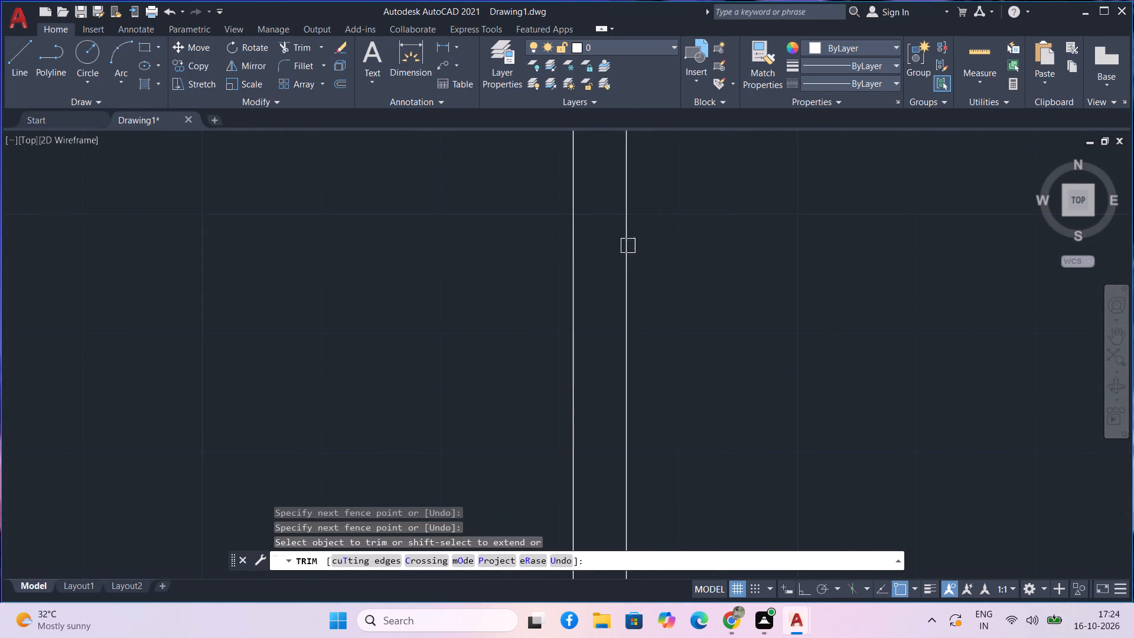
{"action": "scroll", "coordinate": [628, 246], "scroll_direction": "down", "scroll_amount": 1}
{"action": "middle_click_drag", "start_coordinate": [715, 274], "coordinate": [643, 184]}
{"action": "scroll", "coordinate": [643, 184], "scroll_direction": "down", "scroll_amount": 1}
{"action": "key", "text": "Escape"}
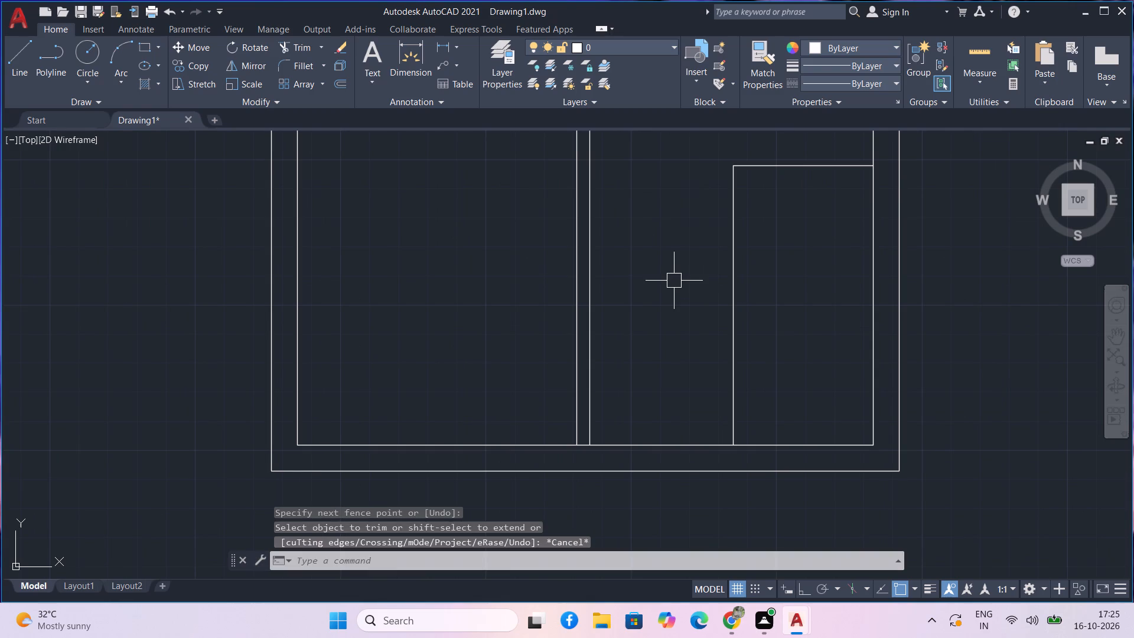
Offset the lower-right room's lines by 4.5" for wall thickness: the top line upward and the vertical line to the left.
{"action": "type", "text": "o"}
{"action": "key", "text": "space"}
{"action": "type", "text": "4.5"}
{"action": "key", "text": "Return"}
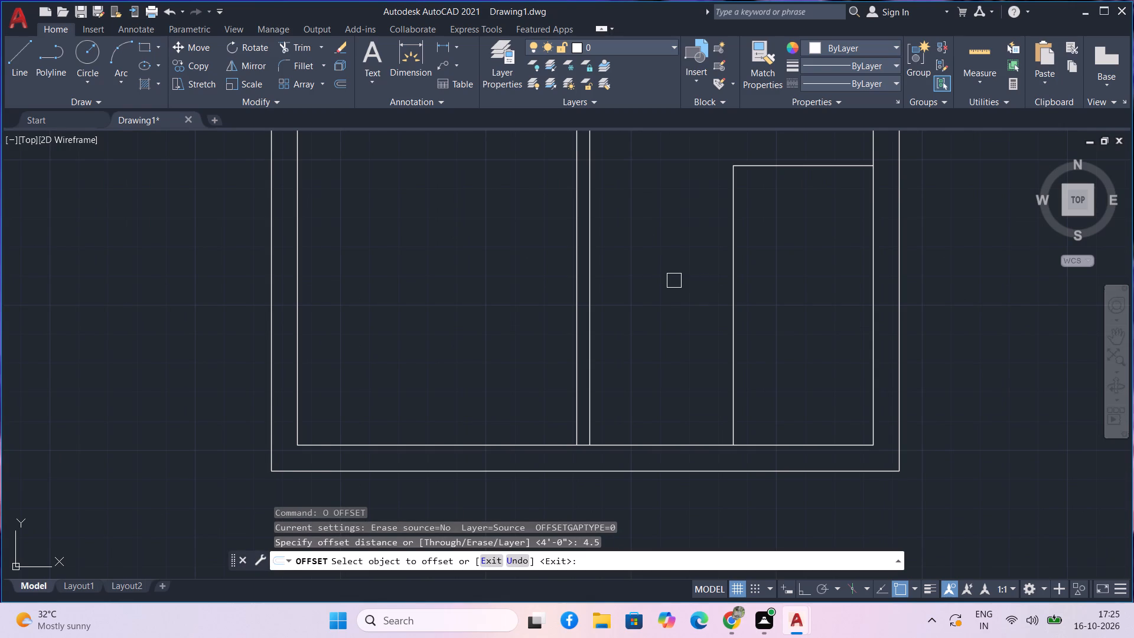
{"action": "left_click", "coordinate": [780, 164]}
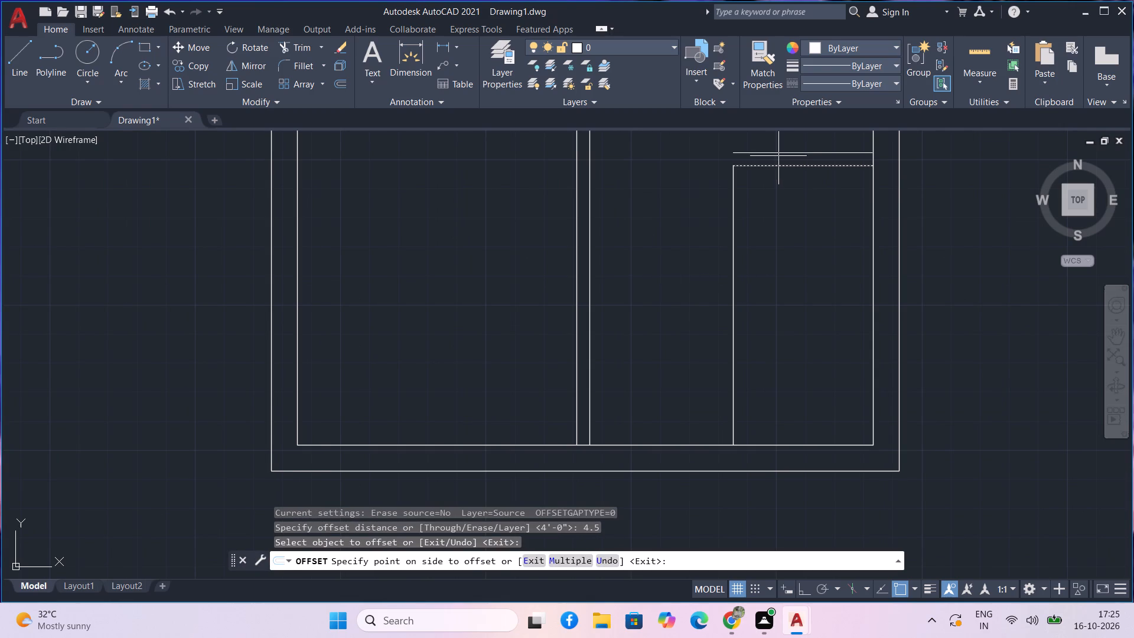
{"action": "left_click", "coordinate": [776, 140]}
{"action": "left_click", "coordinate": [737, 225]}
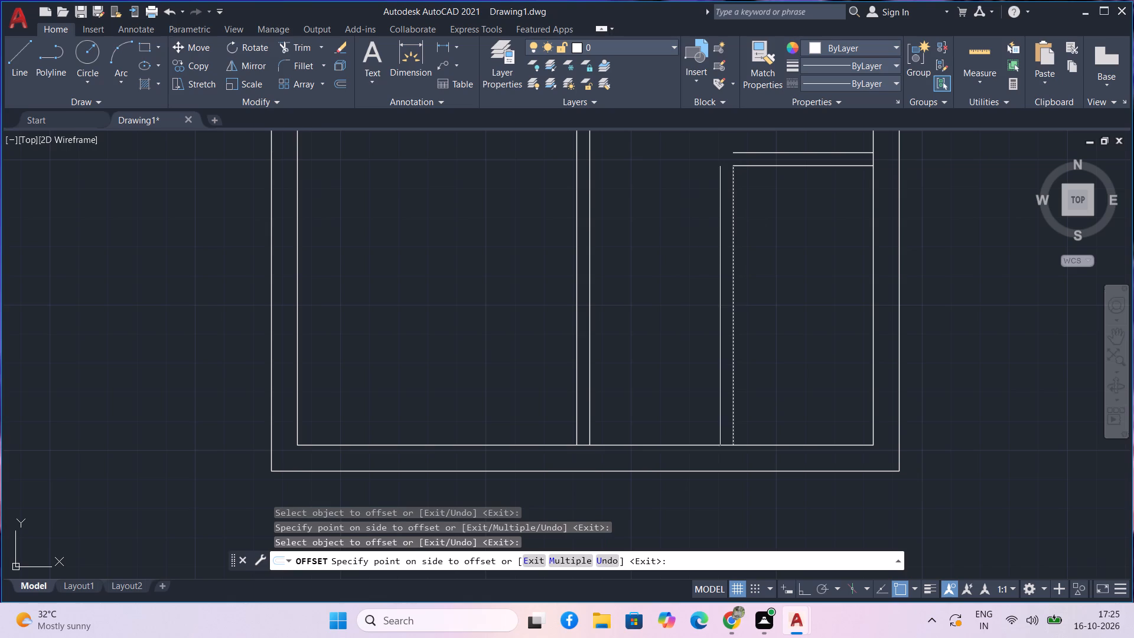
{"action": "left_click", "coordinate": [689, 245]}
{"action": "key", "text": "Escape"}
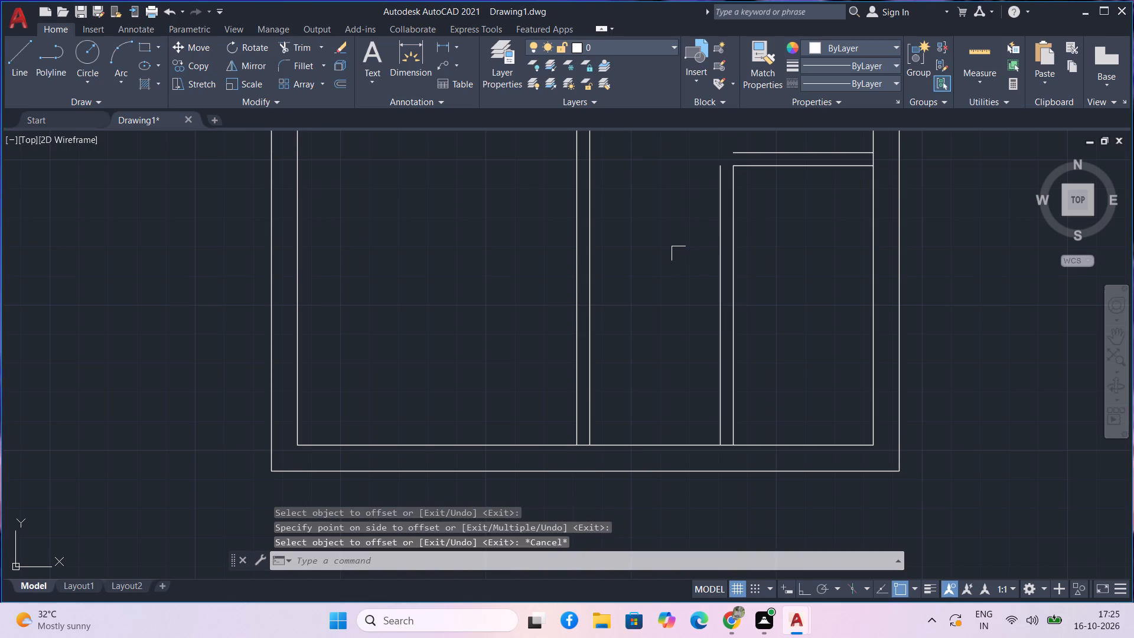
Fillet the outer vertical and horizontal partition lines of the lower-right room into a square corner.
{"action": "type", "text": "f"}
{"action": "key", "text": "space"}
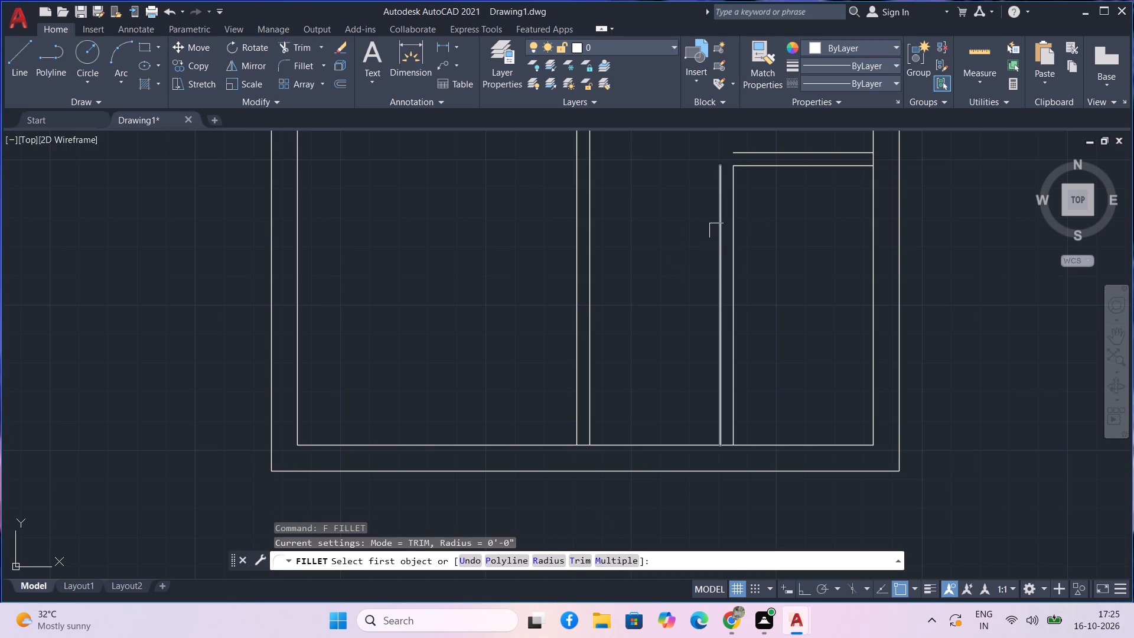
{"action": "left_click", "coordinate": [717, 230]}
{"action": "left_click", "coordinate": [755, 155]}
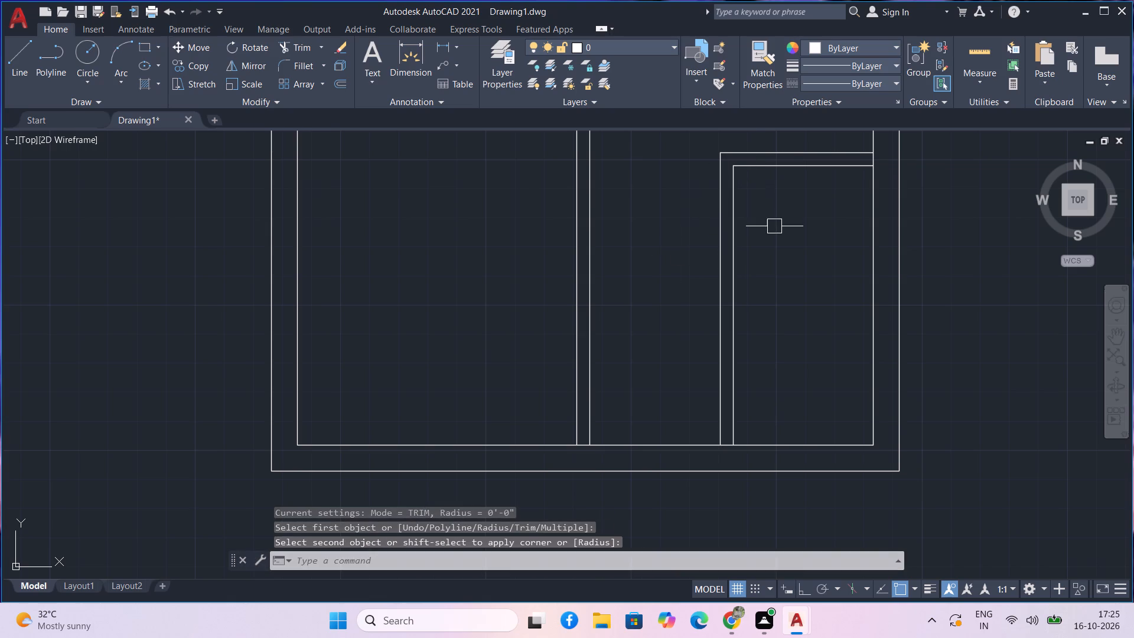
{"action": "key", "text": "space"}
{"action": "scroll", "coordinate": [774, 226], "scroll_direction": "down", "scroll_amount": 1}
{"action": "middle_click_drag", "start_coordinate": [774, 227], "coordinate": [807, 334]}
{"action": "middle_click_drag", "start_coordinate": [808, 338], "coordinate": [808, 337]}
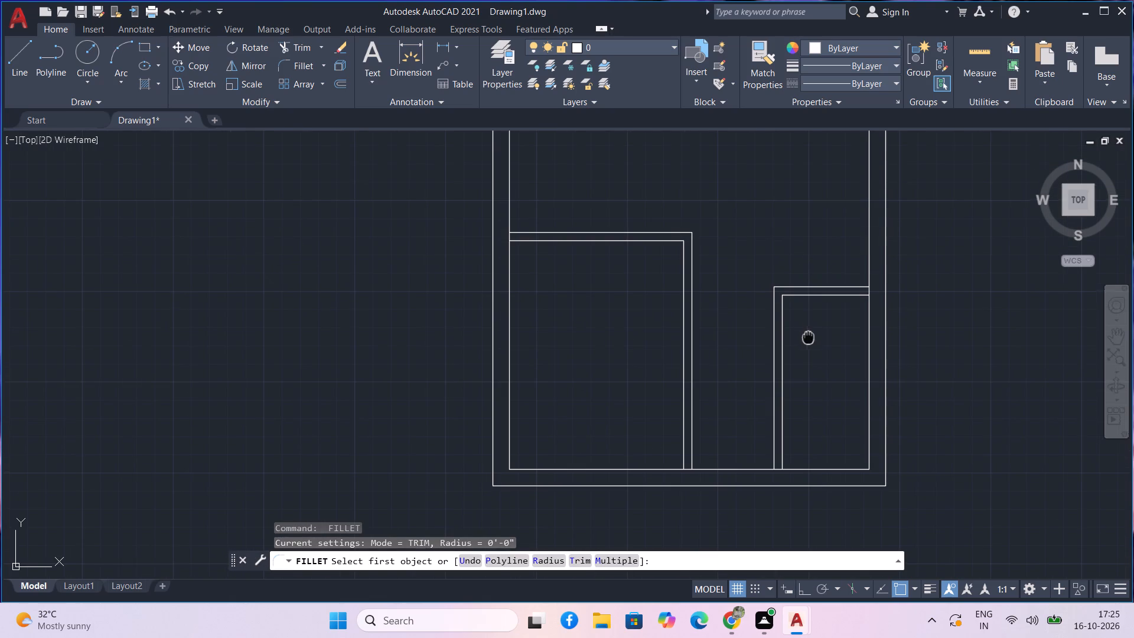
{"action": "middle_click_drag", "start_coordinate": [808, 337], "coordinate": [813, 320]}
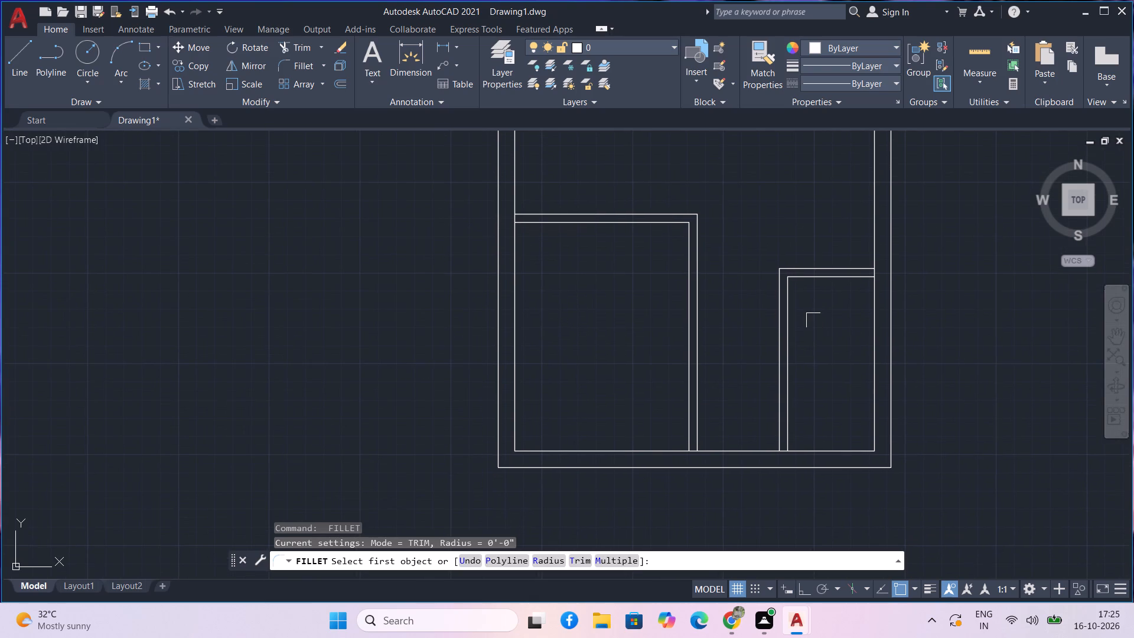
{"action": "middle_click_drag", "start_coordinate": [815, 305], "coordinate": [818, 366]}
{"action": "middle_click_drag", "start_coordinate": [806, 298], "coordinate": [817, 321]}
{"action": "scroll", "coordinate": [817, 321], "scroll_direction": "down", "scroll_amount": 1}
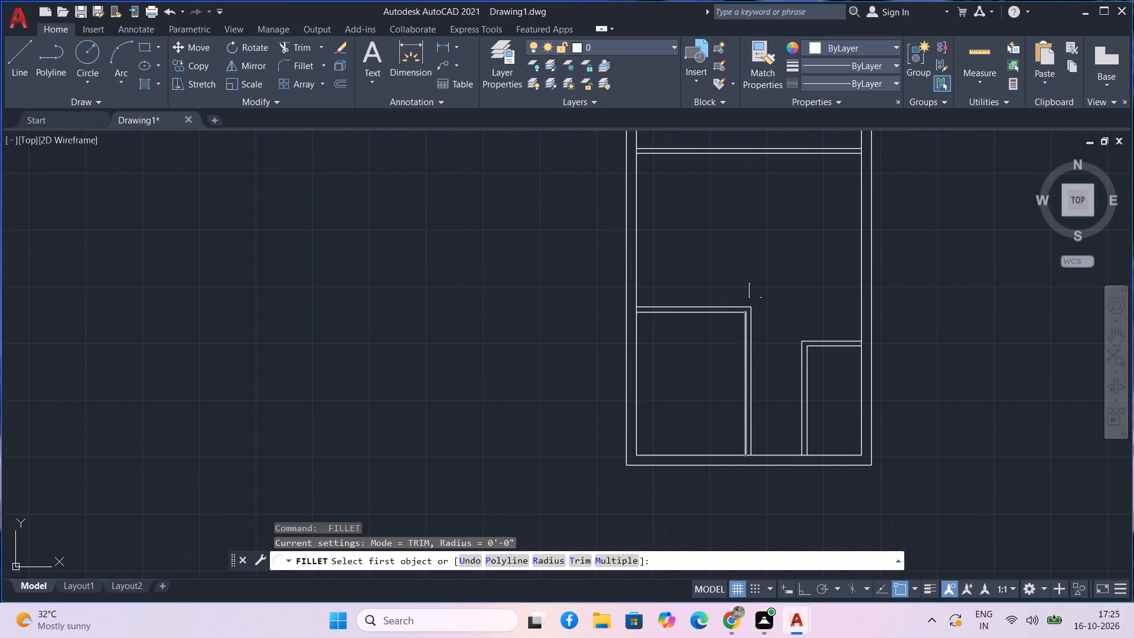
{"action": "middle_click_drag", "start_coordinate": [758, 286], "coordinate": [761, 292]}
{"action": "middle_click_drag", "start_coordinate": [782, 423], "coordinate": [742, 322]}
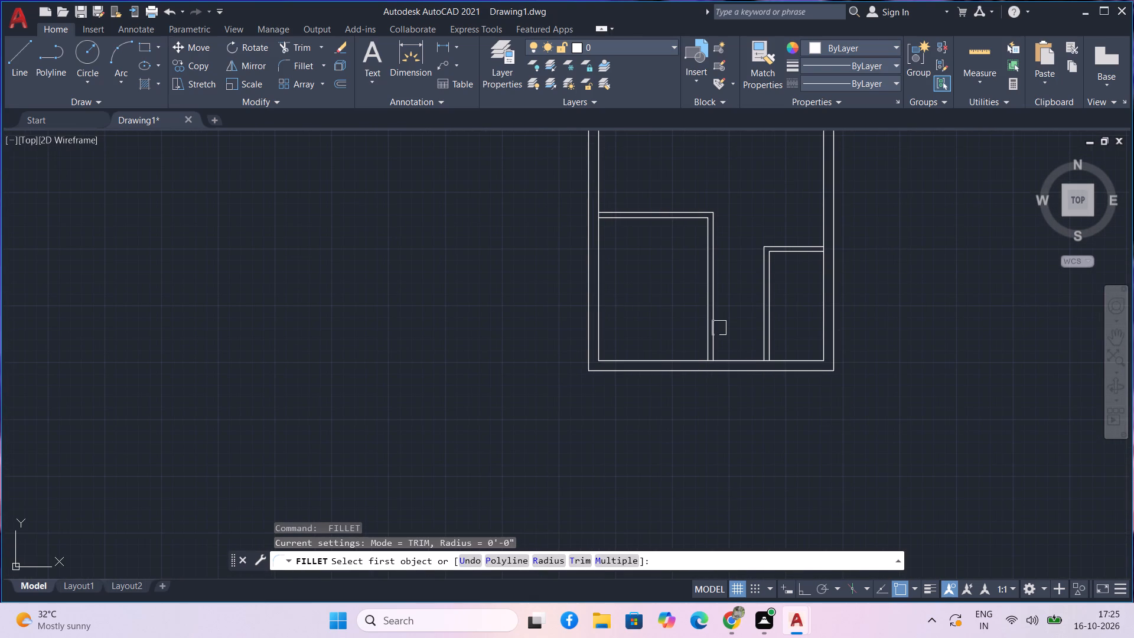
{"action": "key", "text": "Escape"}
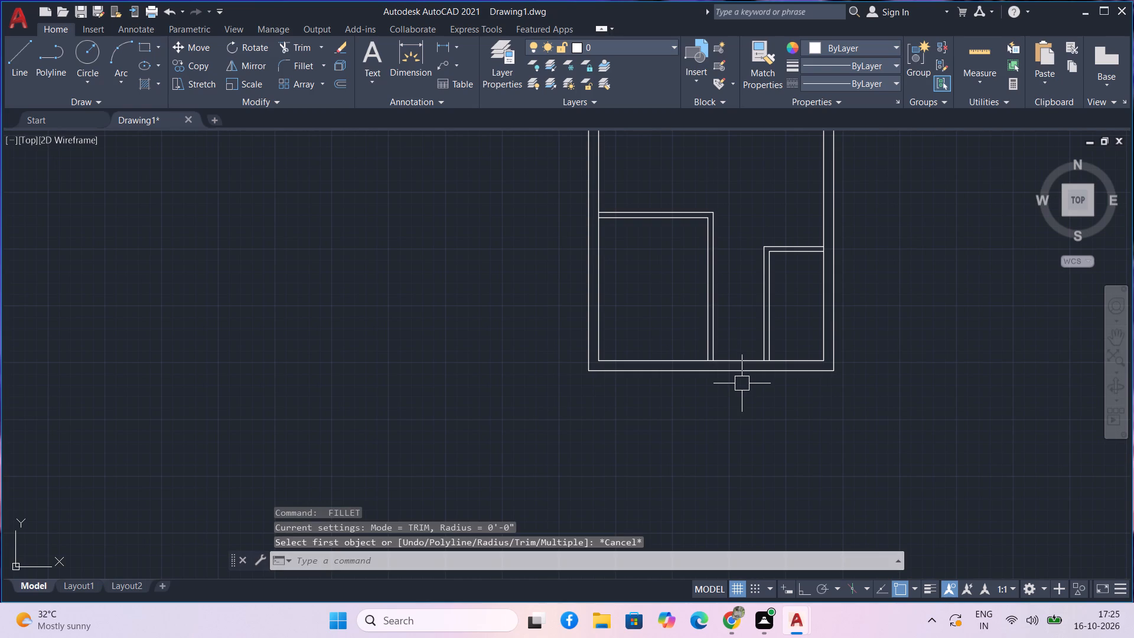
Extend the two partition lines facing the gap between the lower rooms down to the outer line of the bottom wall.
{"action": "type", "text": "ex"}
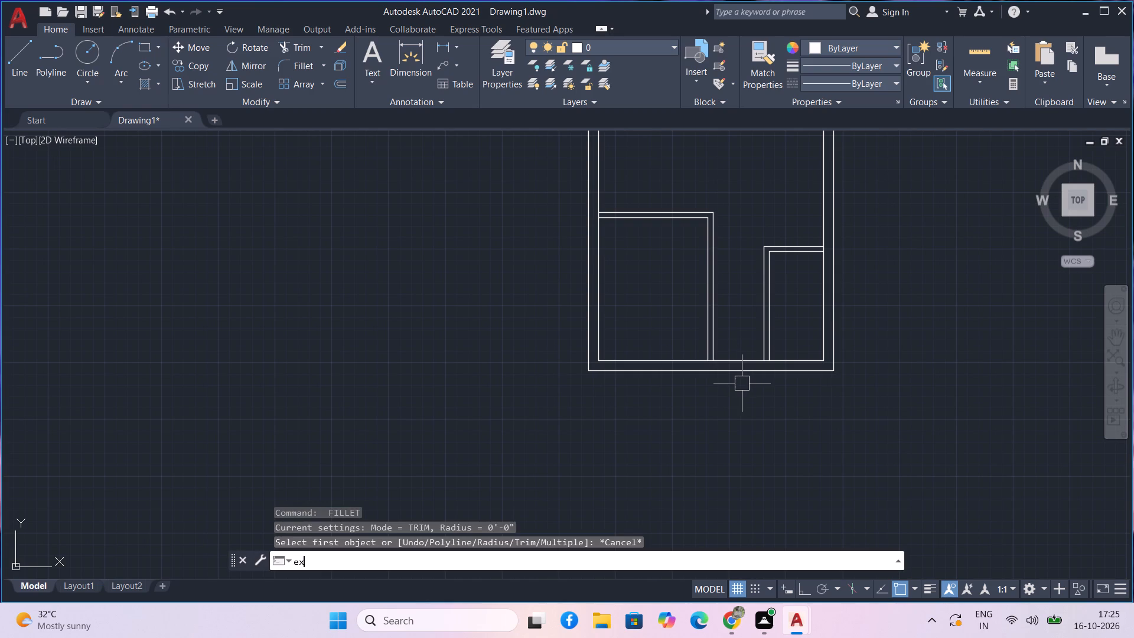
{"action": "key", "text": "space"}
{"action": "scroll", "coordinate": [726, 336], "scroll_direction": "up", "scroll_amount": 2}
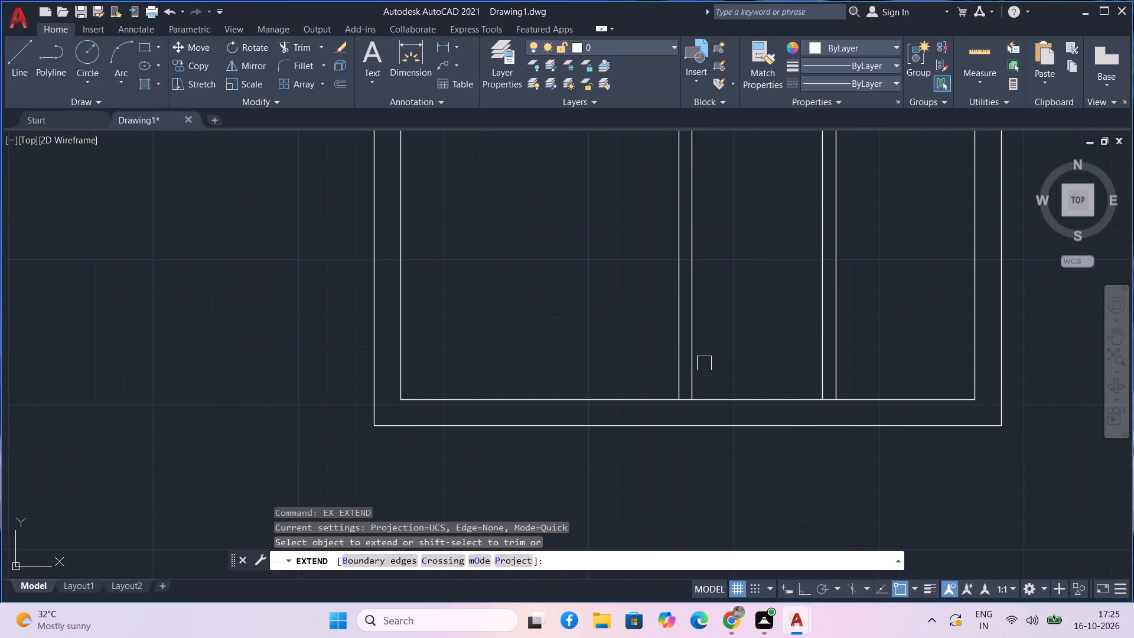
{"action": "left_click", "coordinate": [698, 372]}
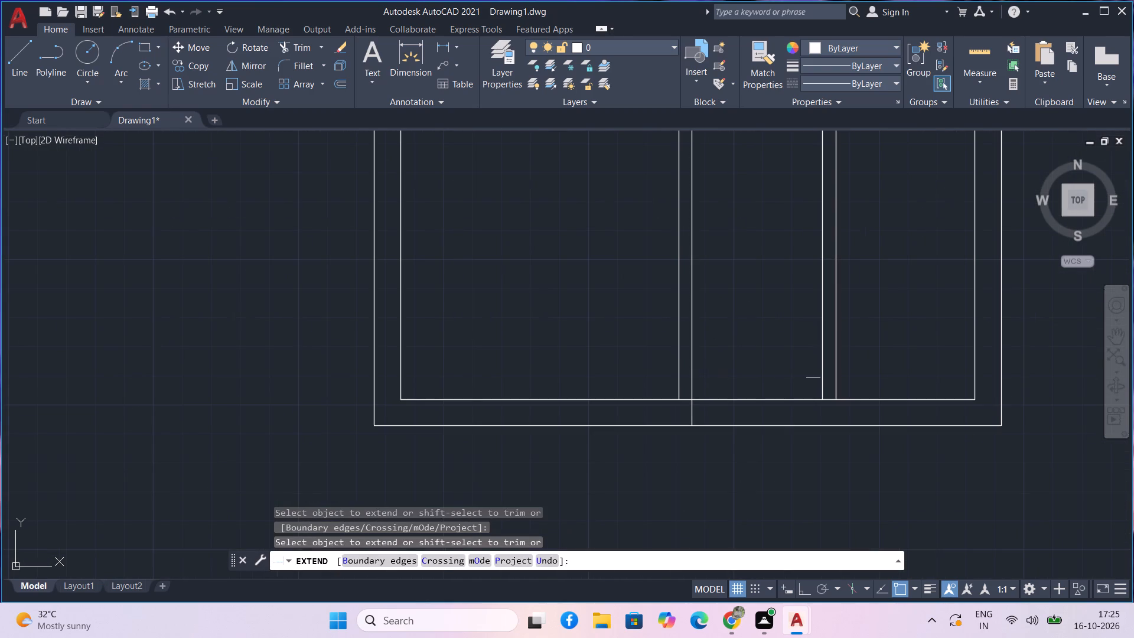
{"action": "left_click", "coordinate": [822, 370]}
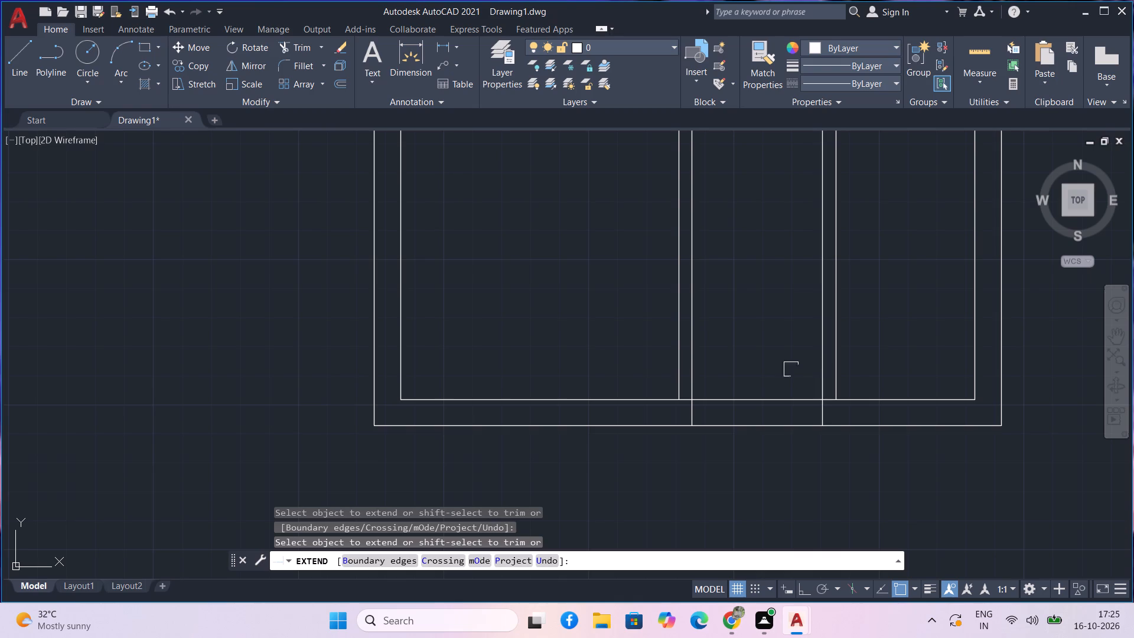
{"action": "key", "text": "Escape"}
Draw a rectangle within the upper horizontal partition, spanning the wall's thickness and stopping short of both side walls.
{"action": "scroll", "coordinate": [703, 350], "scroll_direction": "down", "scroll_amount": 1}
{"action": "middle_click_drag", "start_coordinate": [711, 333], "coordinate": [704, 449]}
{"action": "scroll", "coordinate": [711, 335], "scroll_direction": "down", "scroll_amount": 1}
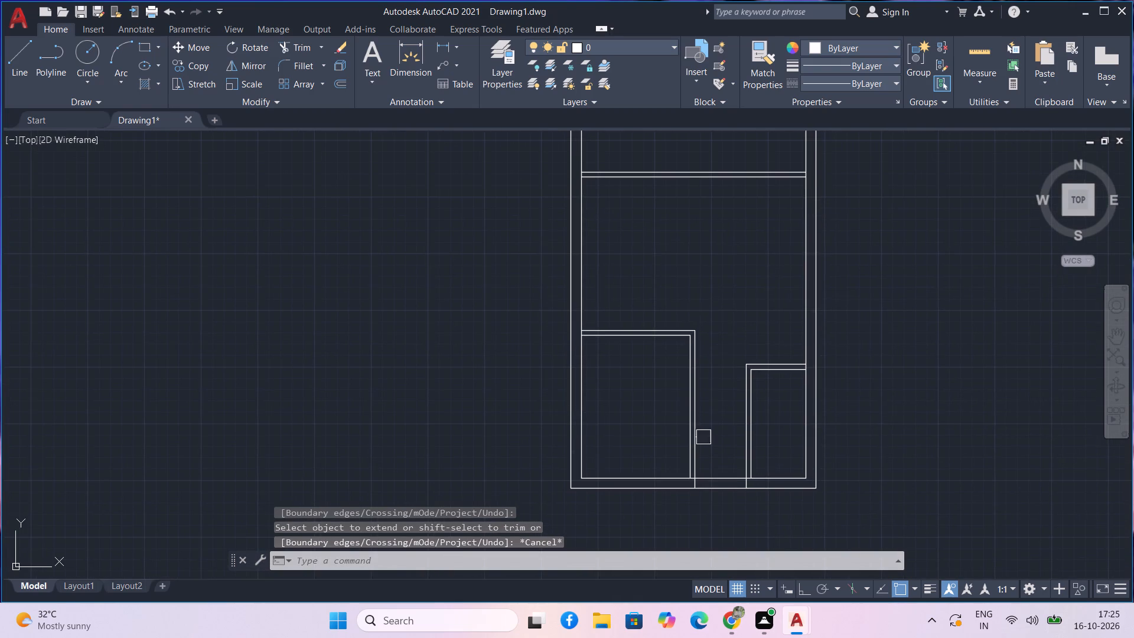
{"action": "middle_click_drag", "start_coordinate": [712, 281], "coordinate": [711, 454]}
{"action": "middle_click", "coordinate": [711, 454]}
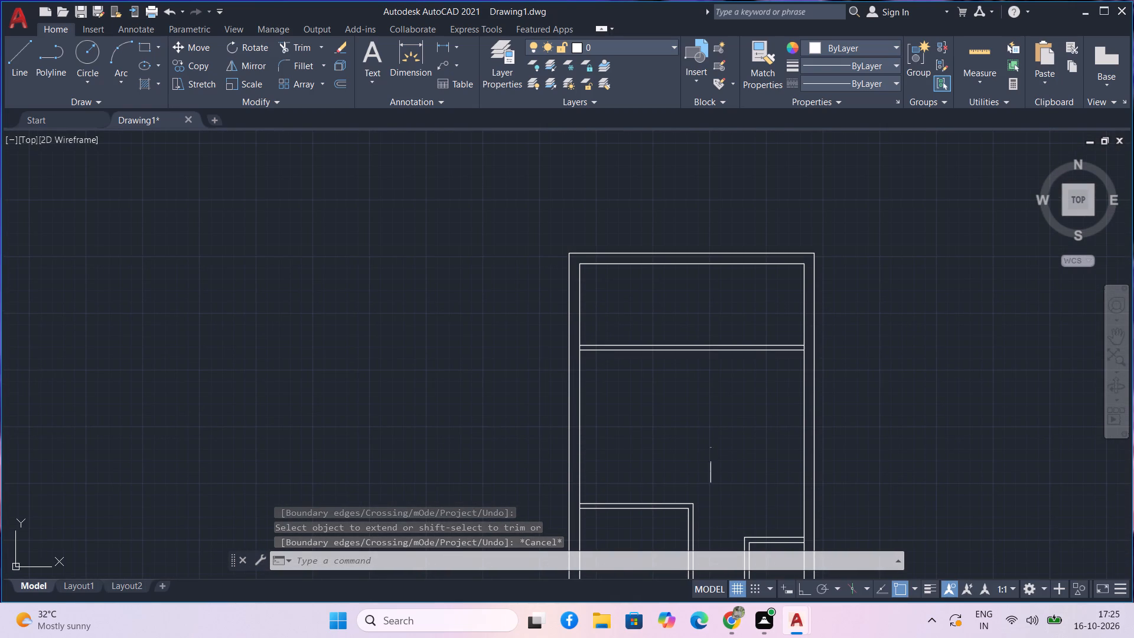
{"action": "scroll", "coordinate": [687, 365], "scroll_direction": "up", "scroll_amount": 2}
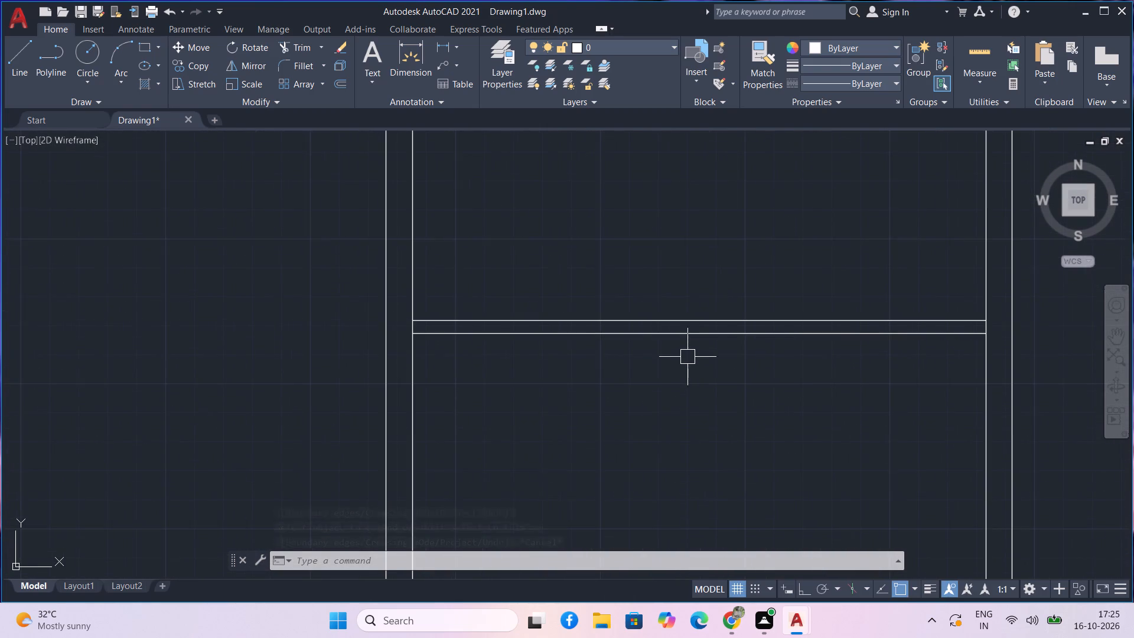
{"action": "middle_click_drag", "start_coordinate": [687, 357], "coordinate": [717, 487]}
{"action": "middle_click_drag", "start_coordinate": [717, 488], "coordinate": [699, 437]}
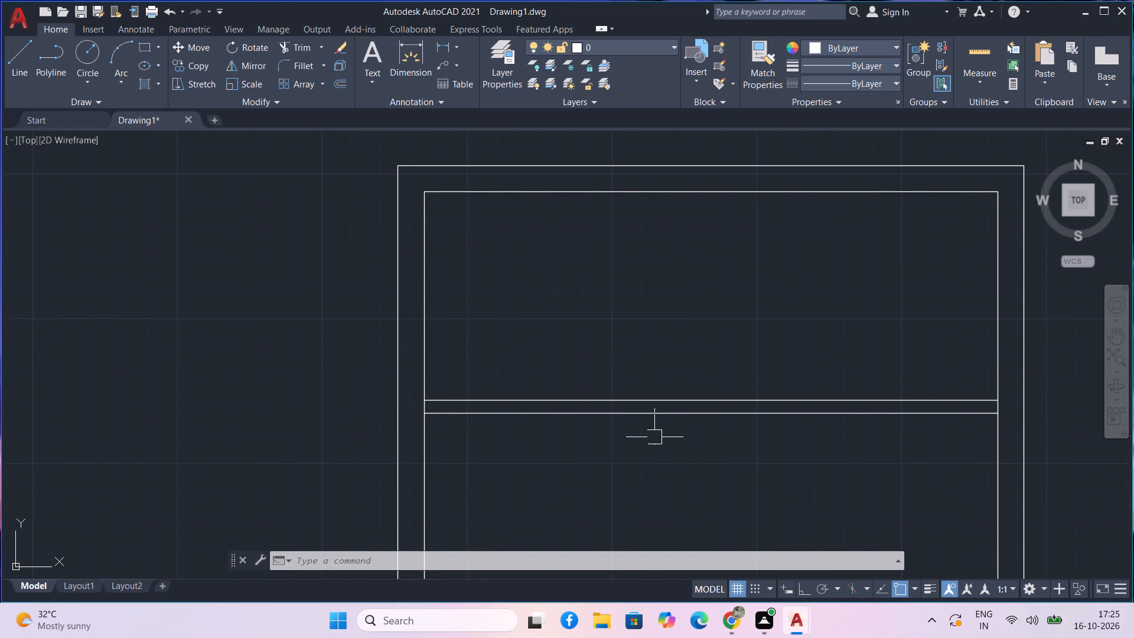
{"action": "type", "text": "rec"}
{"action": "key", "text": "space"}
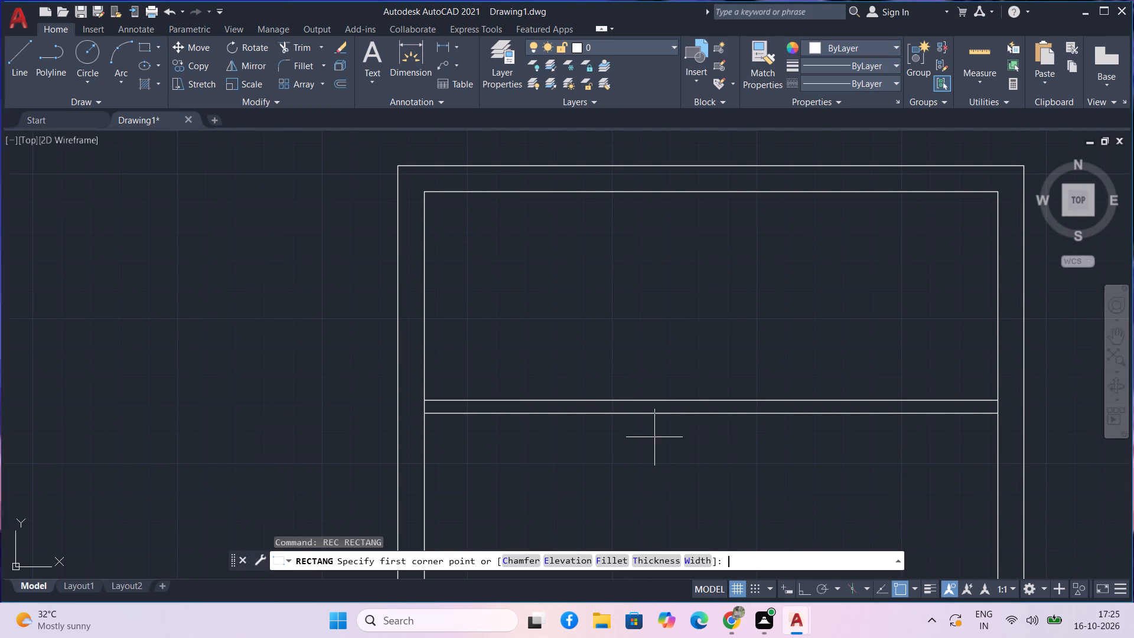
{"action": "scroll", "coordinate": [542, 411], "scroll_direction": "up", "scroll_amount": 3}
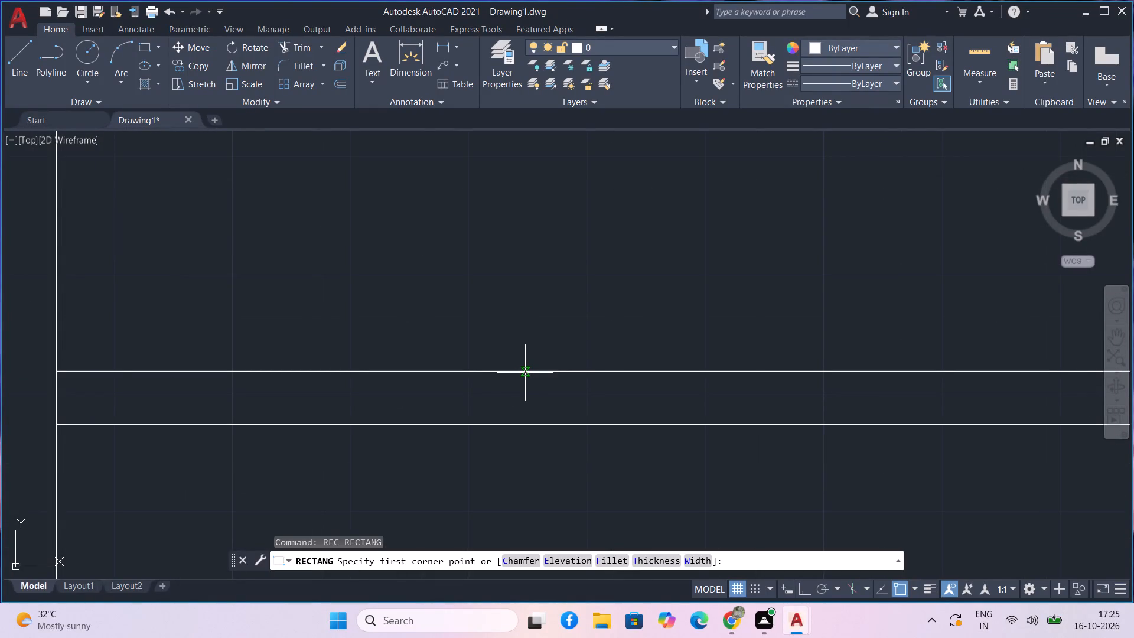
{"action": "left_click", "coordinate": [525, 373]}
{"action": "scroll", "coordinate": [692, 428], "scroll_direction": "down", "scroll_amount": 3}
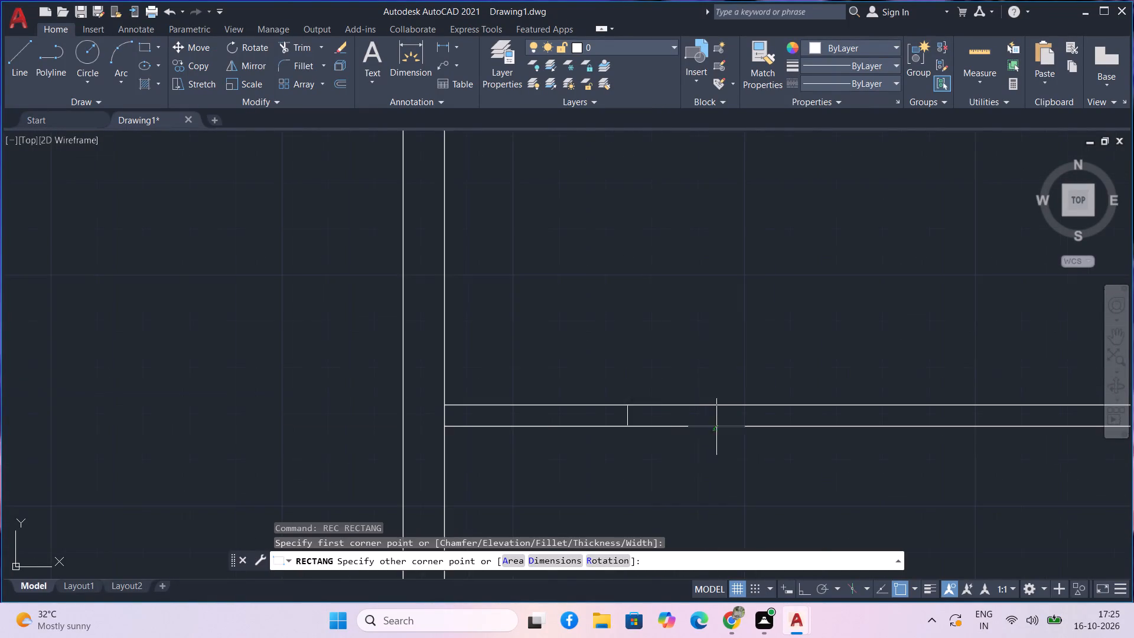
{"action": "scroll", "coordinate": [718, 427], "scroll_direction": "down", "scroll_amount": 1}
{"action": "middle_click_drag", "start_coordinate": [719, 426], "coordinate": [436, 428]}
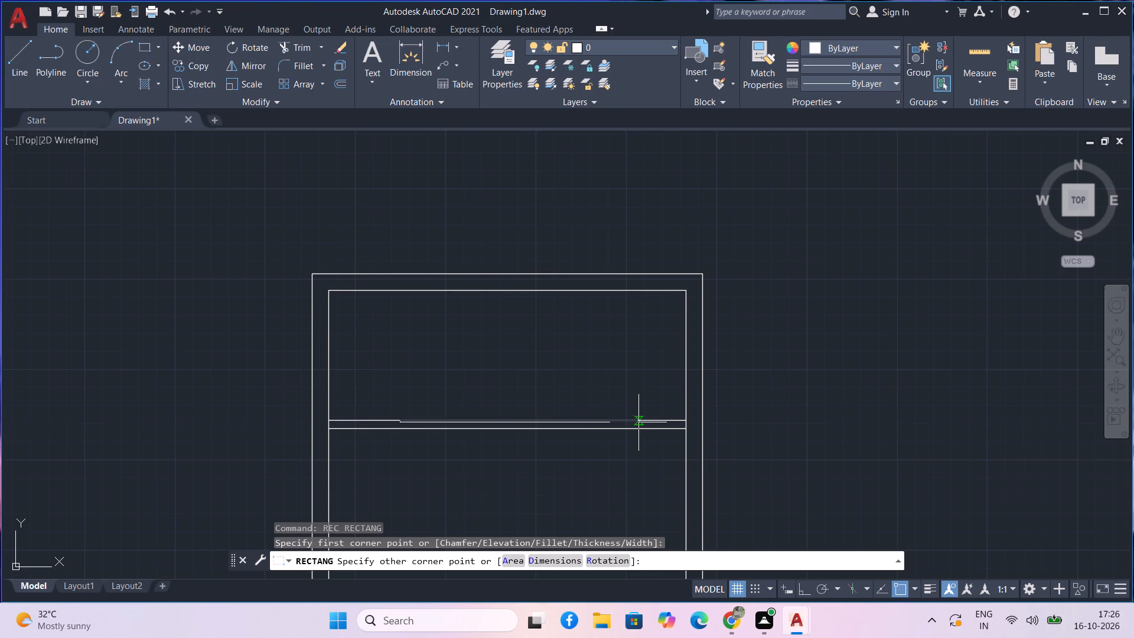
{"action": "scroll", "coordinate": [638, 422], "scroll_direction": "down", "scroll_amount": 1}
{"action": "scroll", "coordinate": [636, 425], "scroll_direction": "up", "scroll_amount": 4}
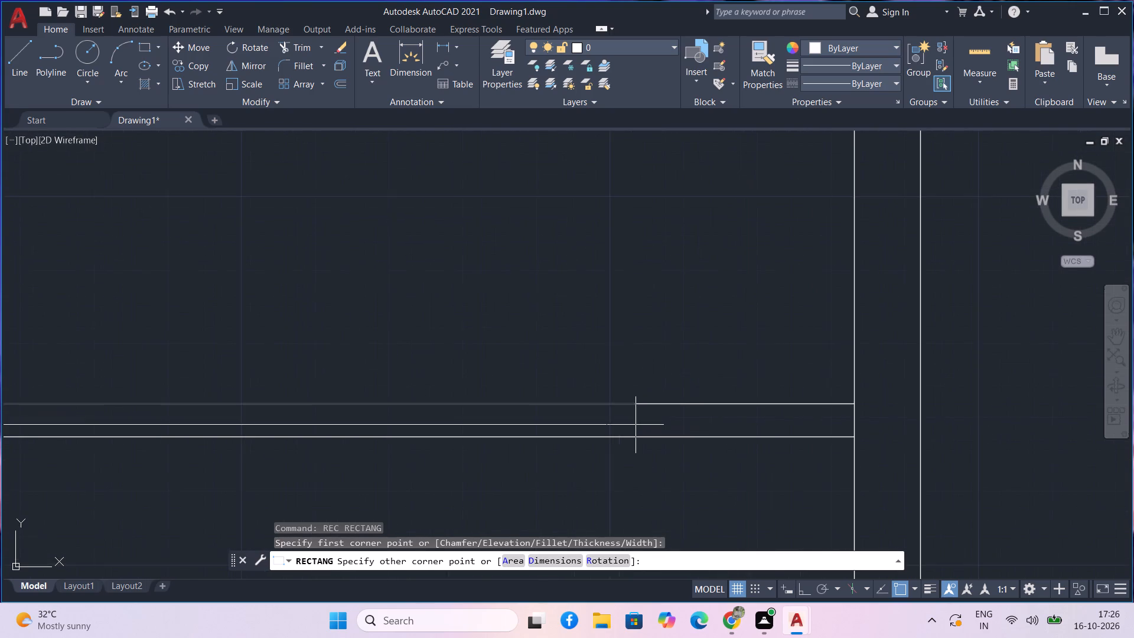
{"action": "scroll", "coordinate": [636, 425], "scroll_direction": "down", "scroll_amount": 1}
{"action": "middle_click_drag", "start_coordinate": [636, 425], "coordinate": [890, 425]}
{"action": "middle_click", "coordinate": [890, 425]}
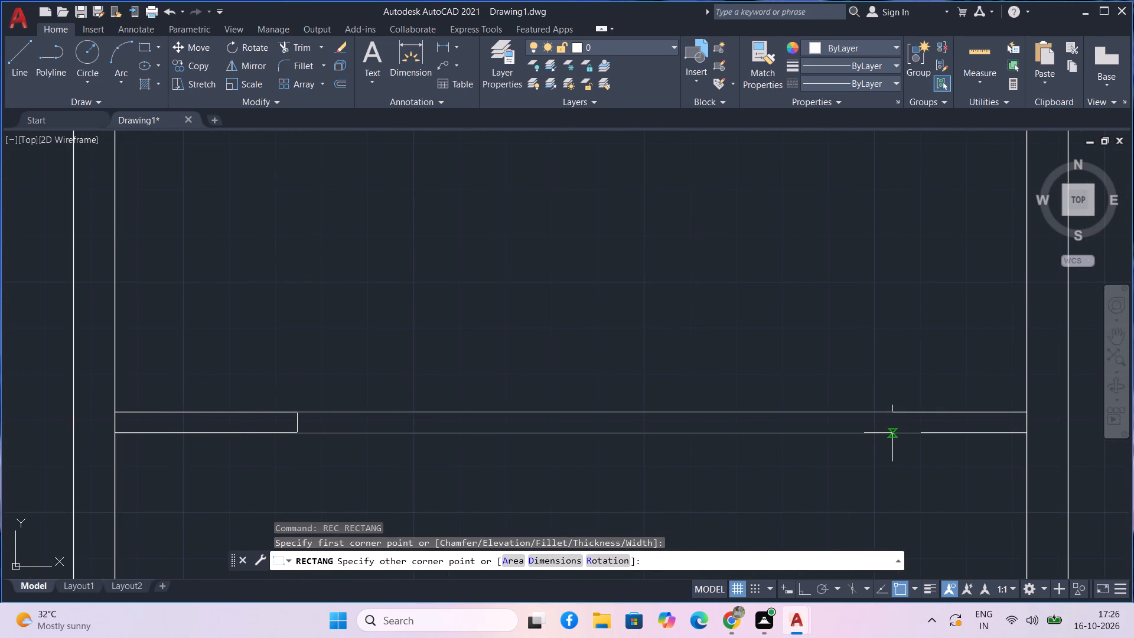
{"action": "left_click", "coordinate": [892, 433]}
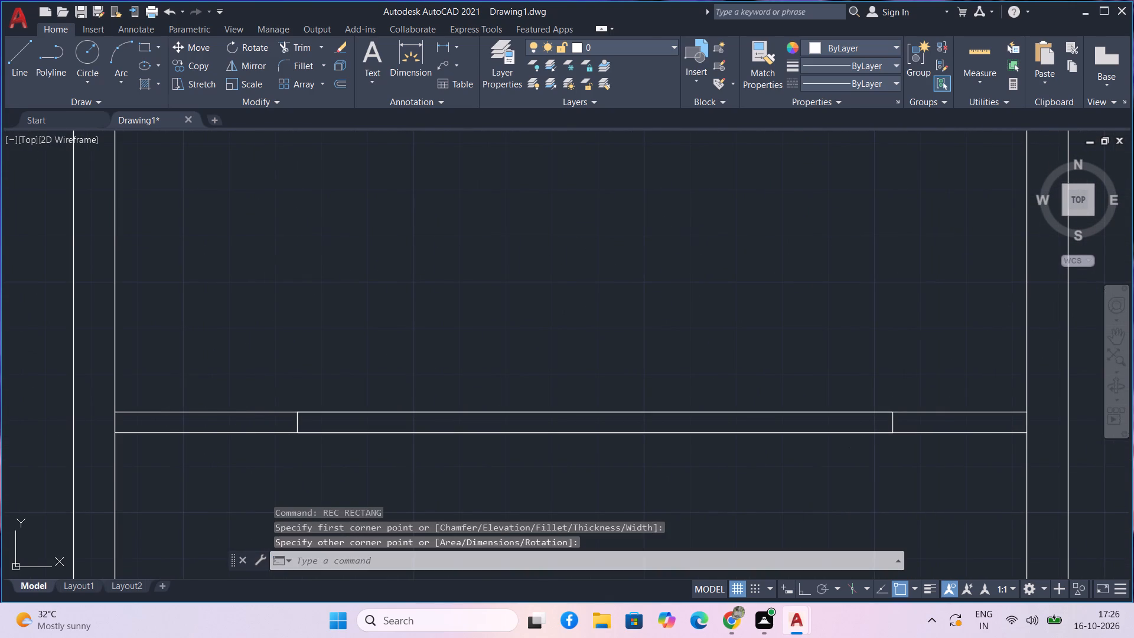
With Ortho on, draw a horizontal line about 2" long inward from the upper part of the rectangle's left edge.
{"action": "middle_click_drag", "start_coordinate": [833, 475], "coordinate": [868, 458]}
{"action": "middle_click", "coordinate": [868, 458]}
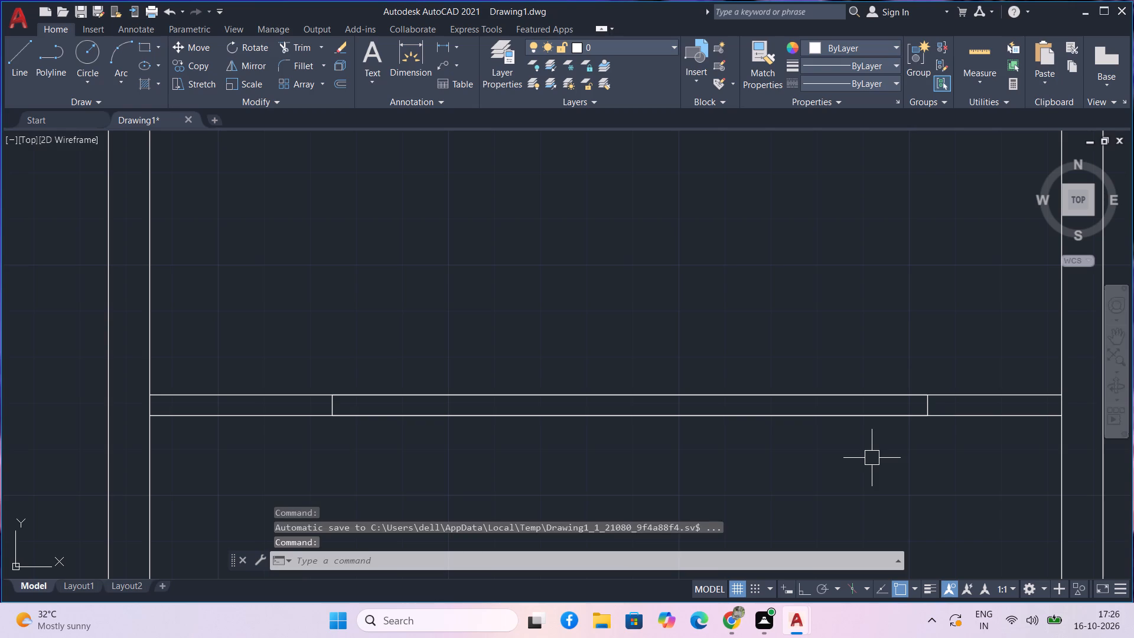
{"action": "type", "text": "l"}
{"action": "key", "text": "space"}
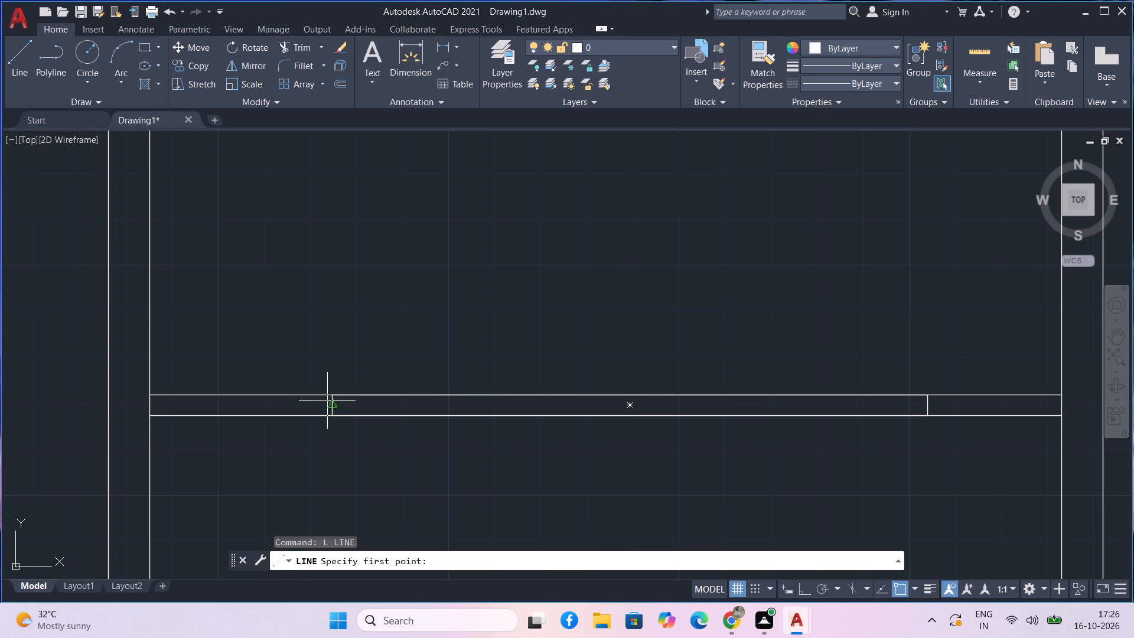
{"action": "scroll", "coordinate": [327, 401], "scroll_direction": "up", "scroll_amount": 4}
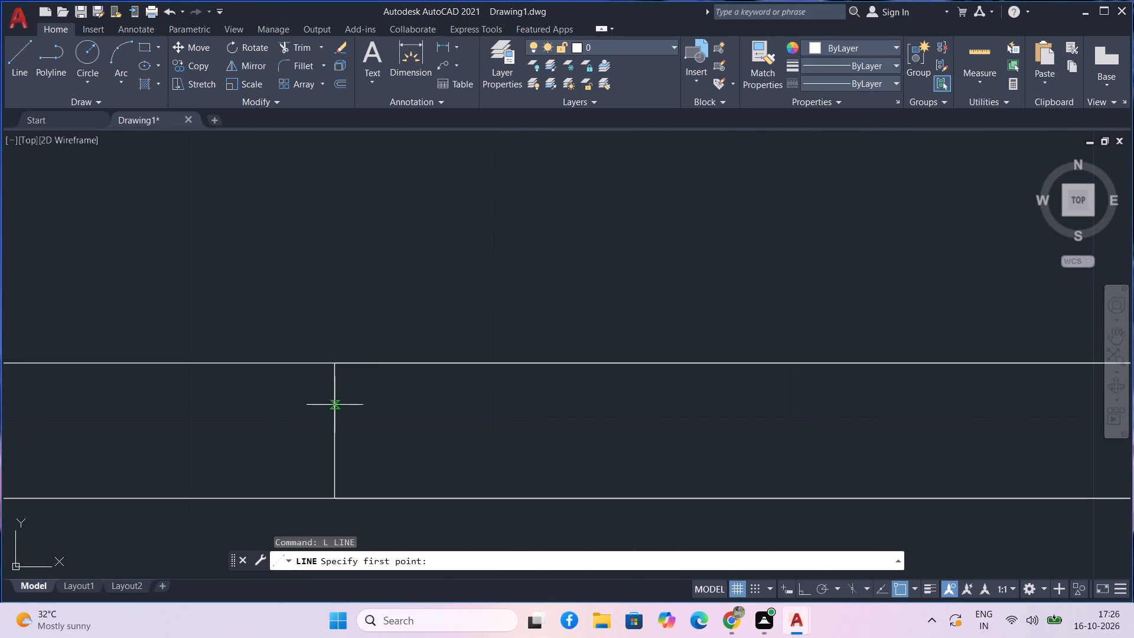
{"action": "left_click", "coordinate": [334, 405]}
{"action": "key", "text": "F8"}
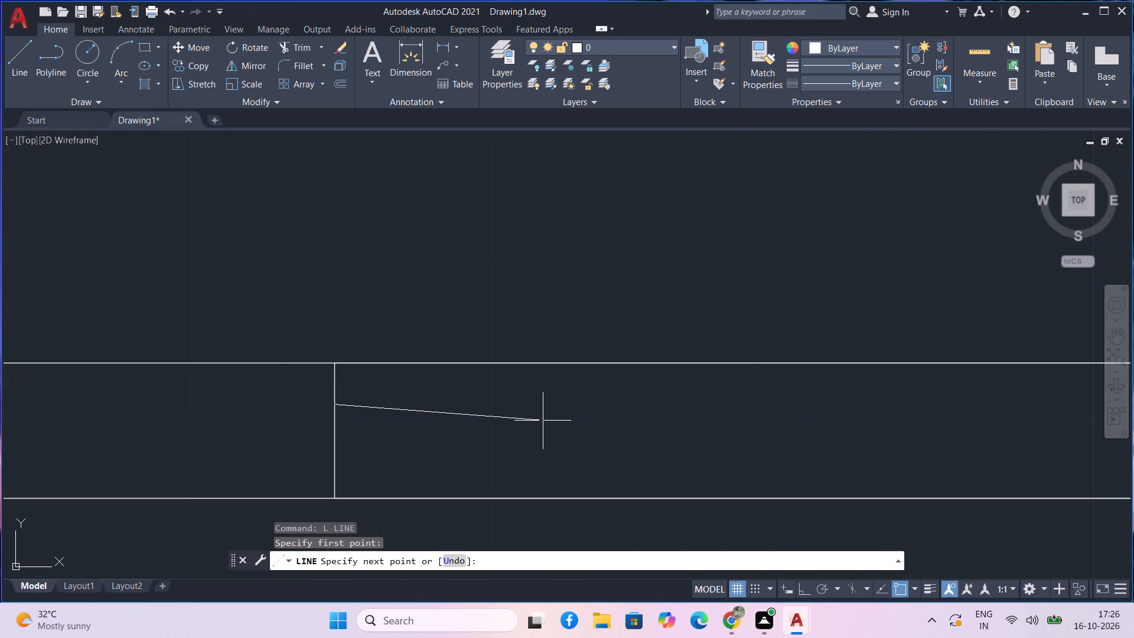
{"action": "left_click", "coordinate": [402, 418]}
{"action": "key", "text": "space"}
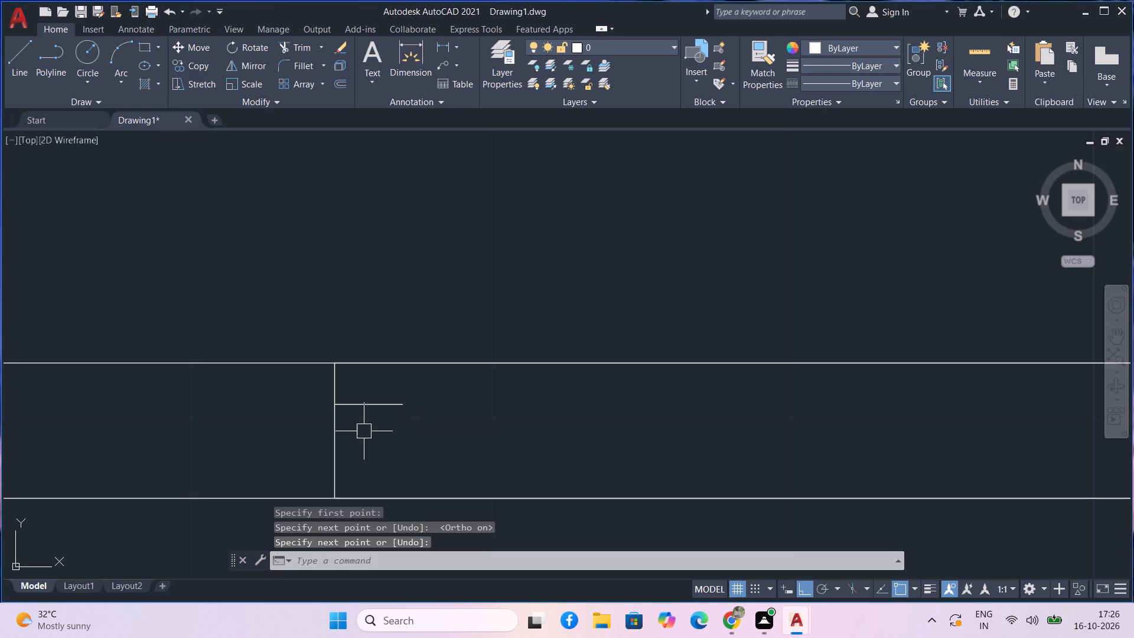
Draw a second horizontal line about 2" long from the lower part of the rectangle's left edge, matching the first one's length.
{"action": "type", "text": "l"}
{"action": "key", "text": "space"}
{"action": "scroll", "coordinate": [364, 431], "scroll_direction": "up", "scroll_amount": 2}
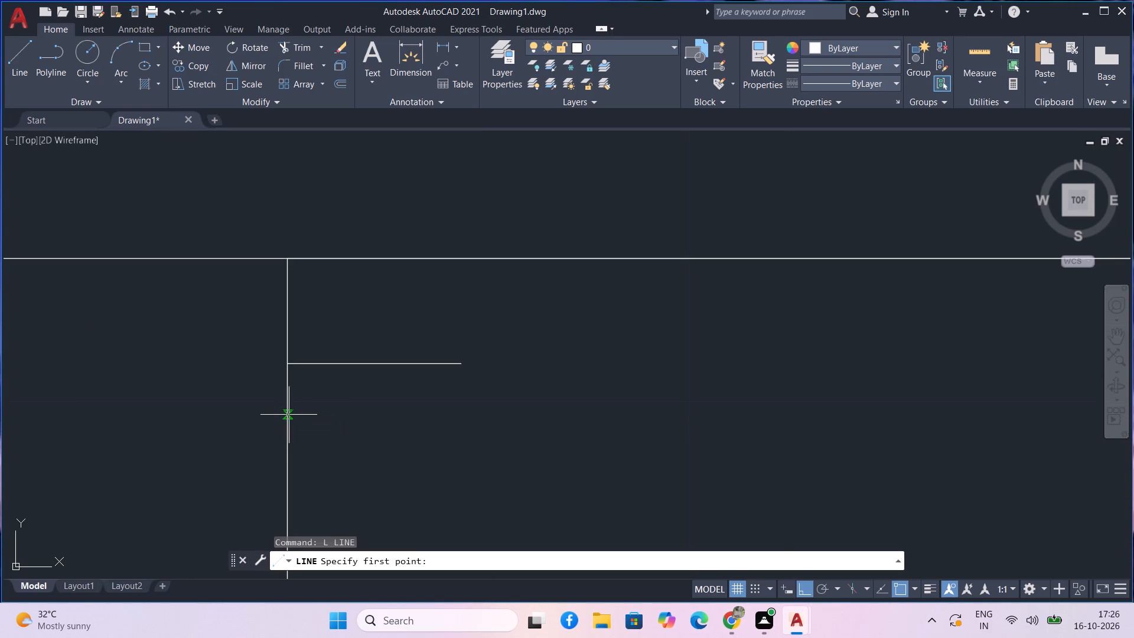
{"action": "scroll", "coordinate": [288, 467], "scroll_direction": "down", "scroll_amount": 1}
{"action": "middle_click_drag", "start_coordinate": [298, 445], "coordinate": [304, 419]}
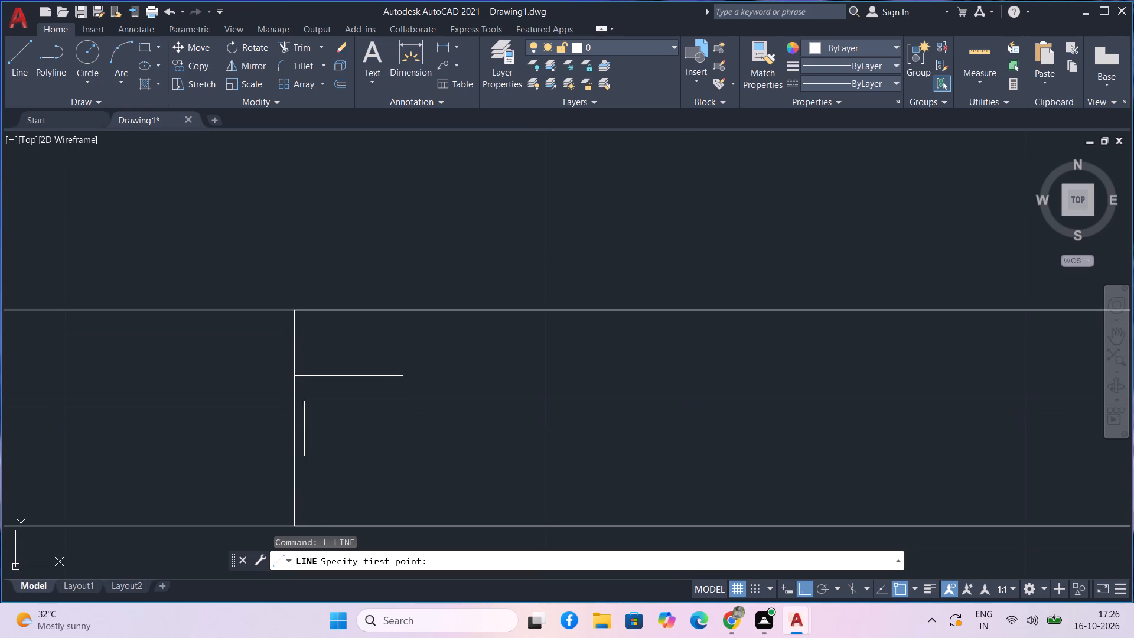
{"action": "left_click", "coordinate": [294, 473]}
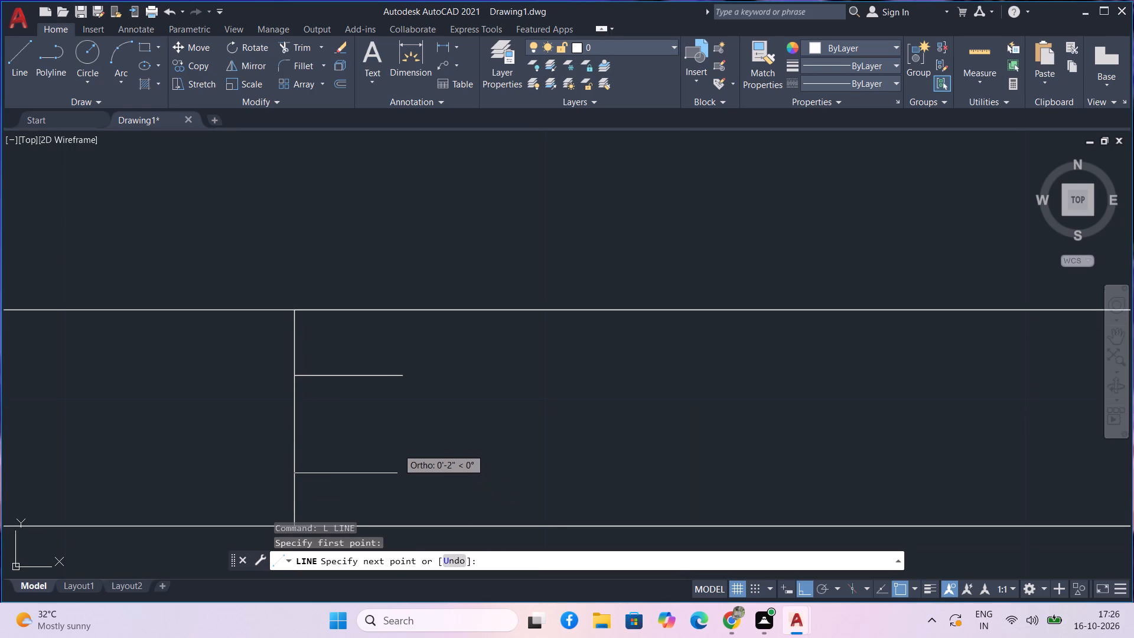
{"action": "left_click", "coordinate": [402, 401]}
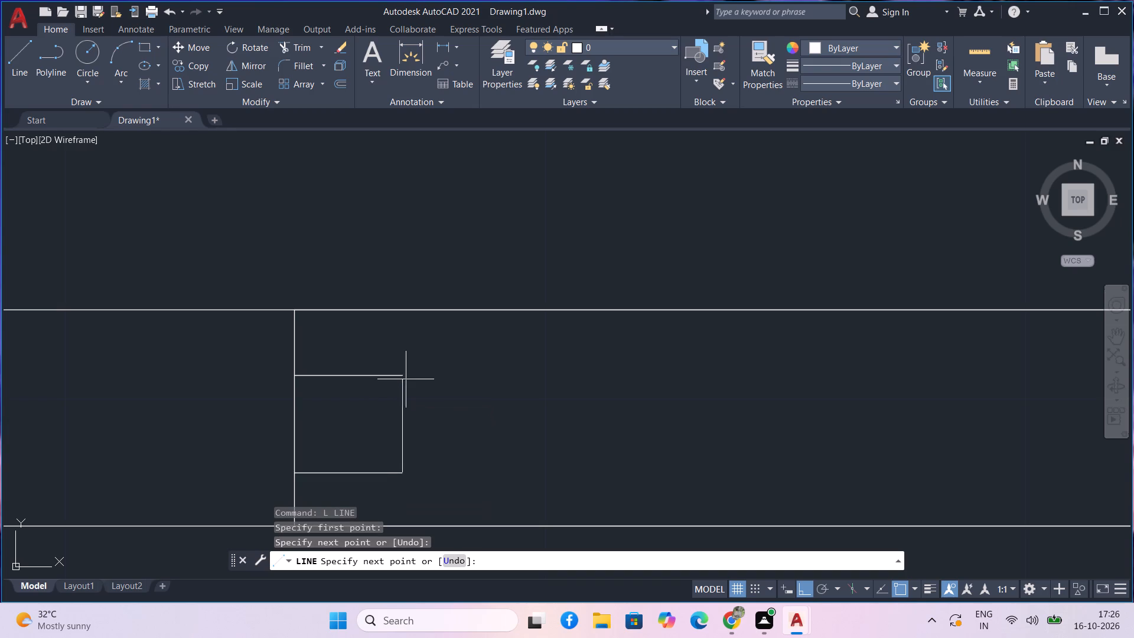
{"action": "scroll", "coordinate": [409, 372], "scroll_direction": "up", "scroll_amount": 4}
{"action": "scroll", "coordinate": [411, 372], "scroll_direction": "down", "scroll_amount": 1}
{"action": "key", "text": "Escape"}
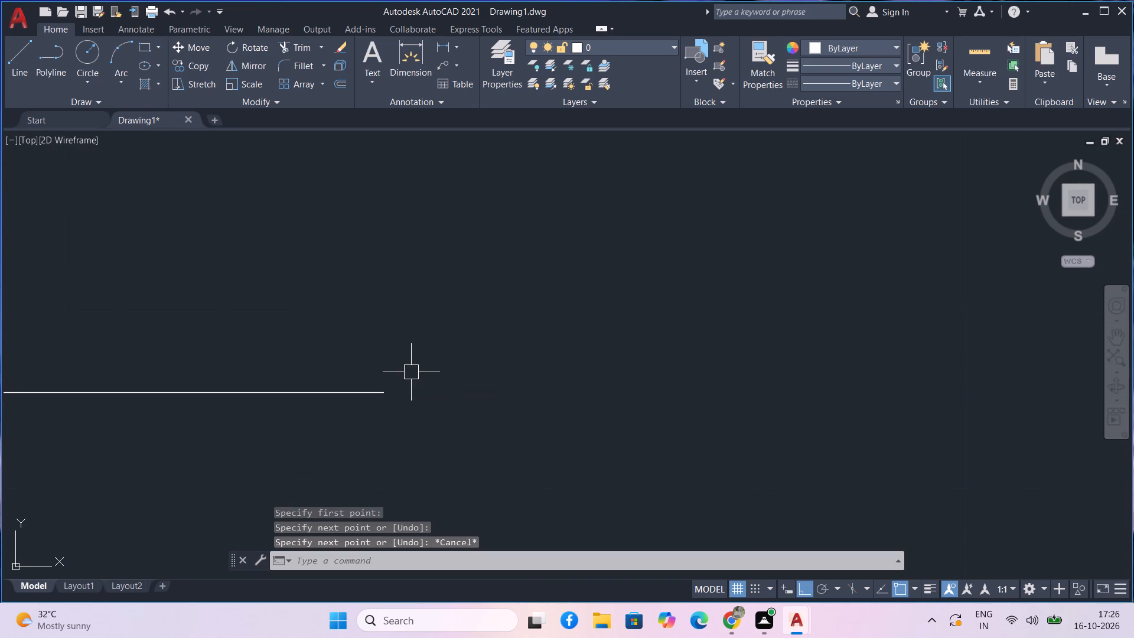
{"action": "scroll", "coordinate": [411, 378], "scroll_direction": "down", "scroll_amount": 3}
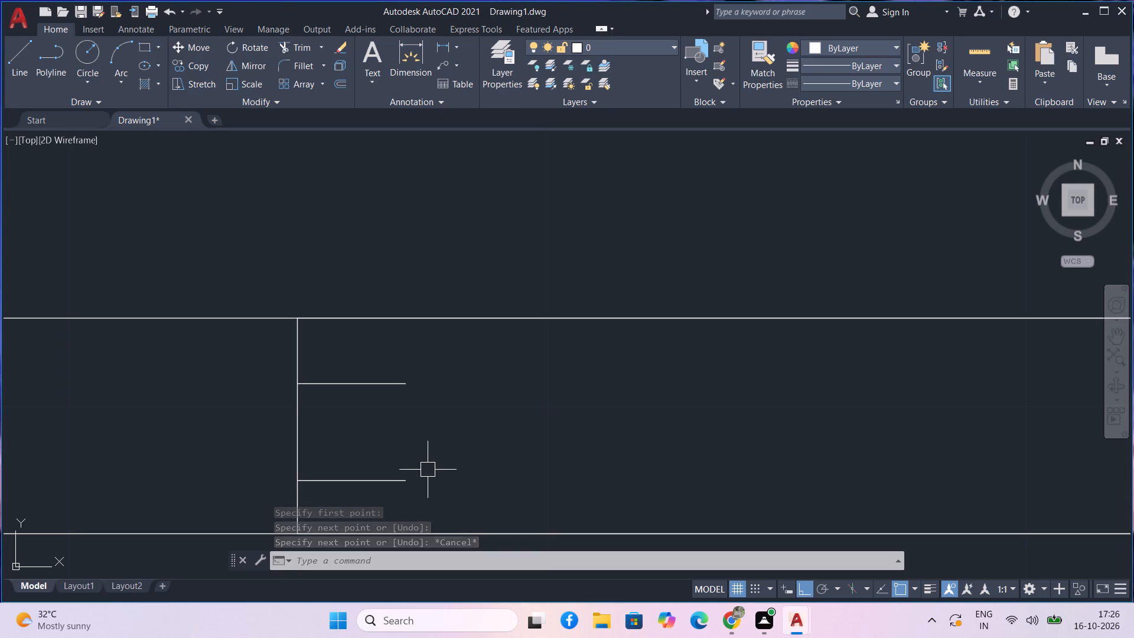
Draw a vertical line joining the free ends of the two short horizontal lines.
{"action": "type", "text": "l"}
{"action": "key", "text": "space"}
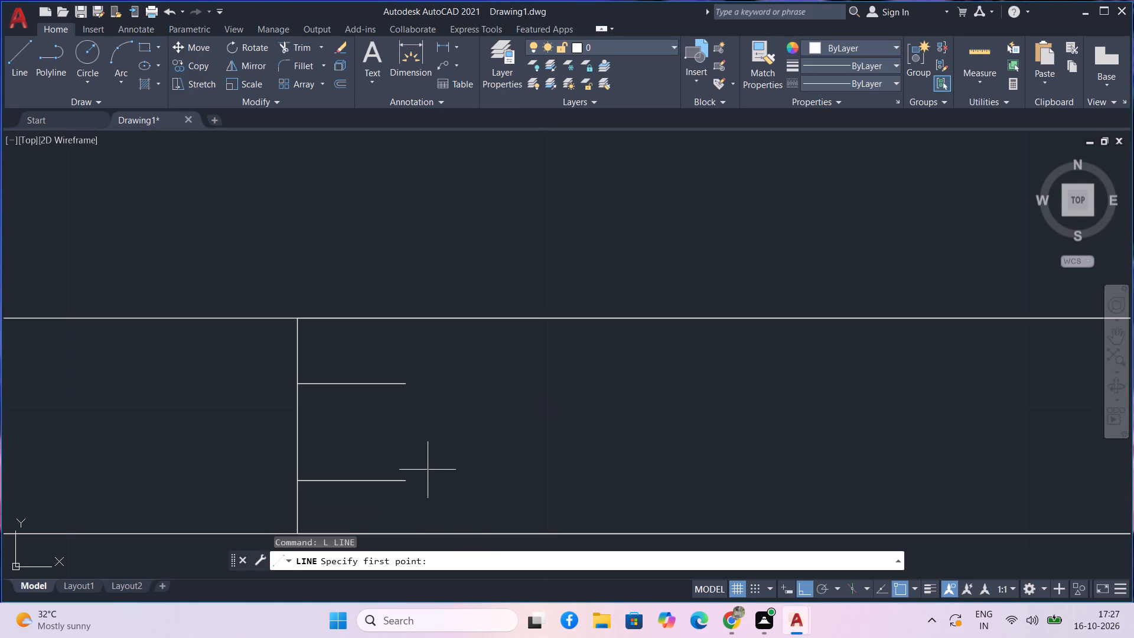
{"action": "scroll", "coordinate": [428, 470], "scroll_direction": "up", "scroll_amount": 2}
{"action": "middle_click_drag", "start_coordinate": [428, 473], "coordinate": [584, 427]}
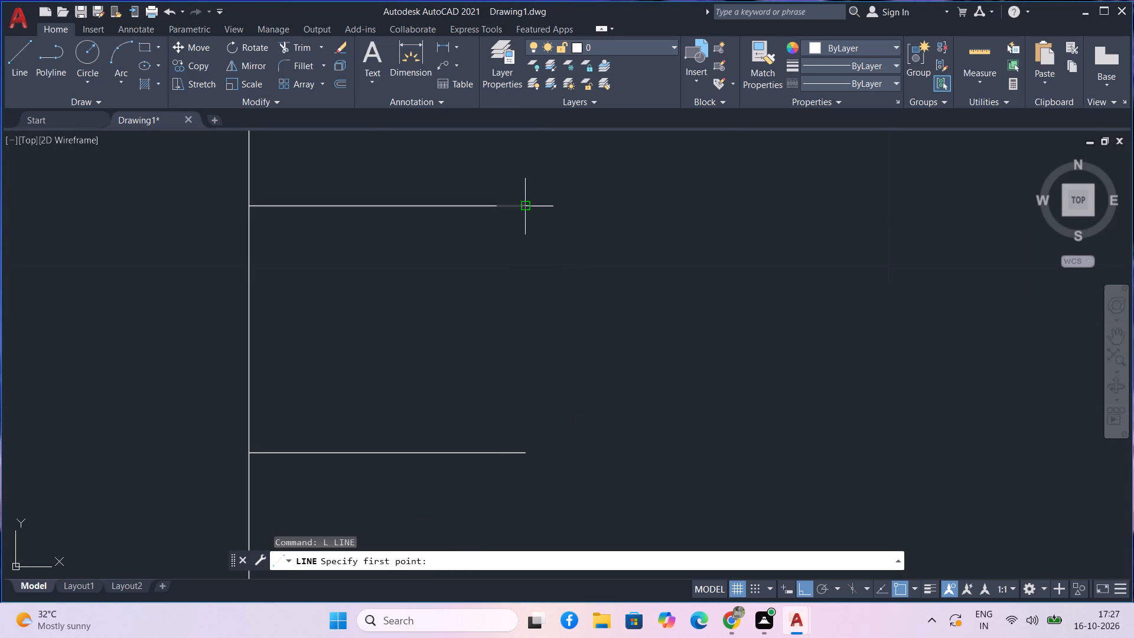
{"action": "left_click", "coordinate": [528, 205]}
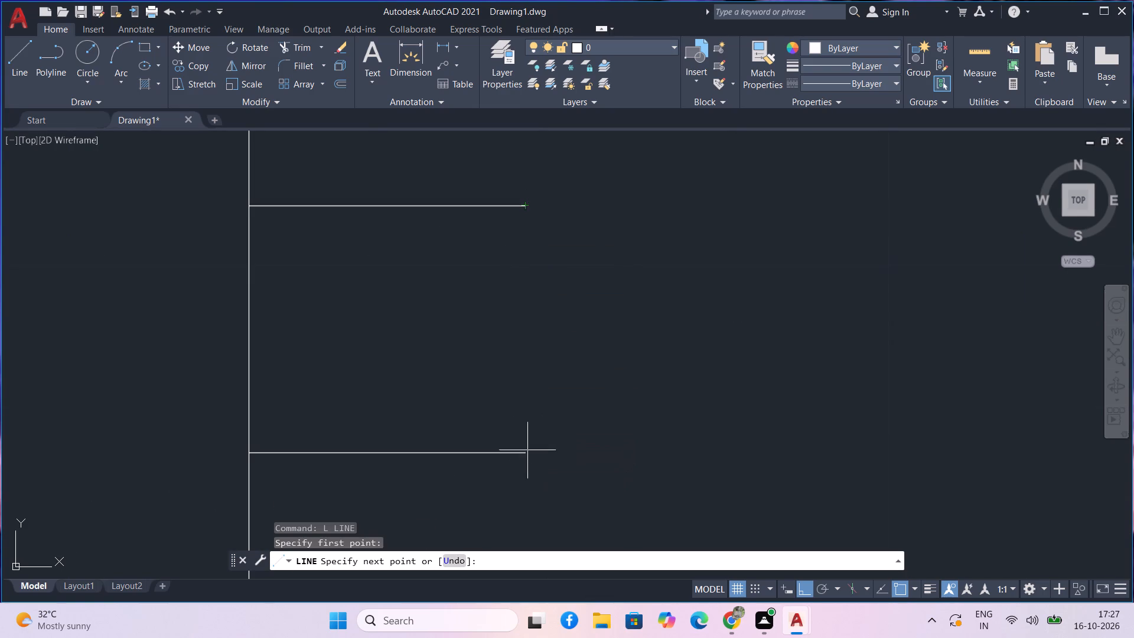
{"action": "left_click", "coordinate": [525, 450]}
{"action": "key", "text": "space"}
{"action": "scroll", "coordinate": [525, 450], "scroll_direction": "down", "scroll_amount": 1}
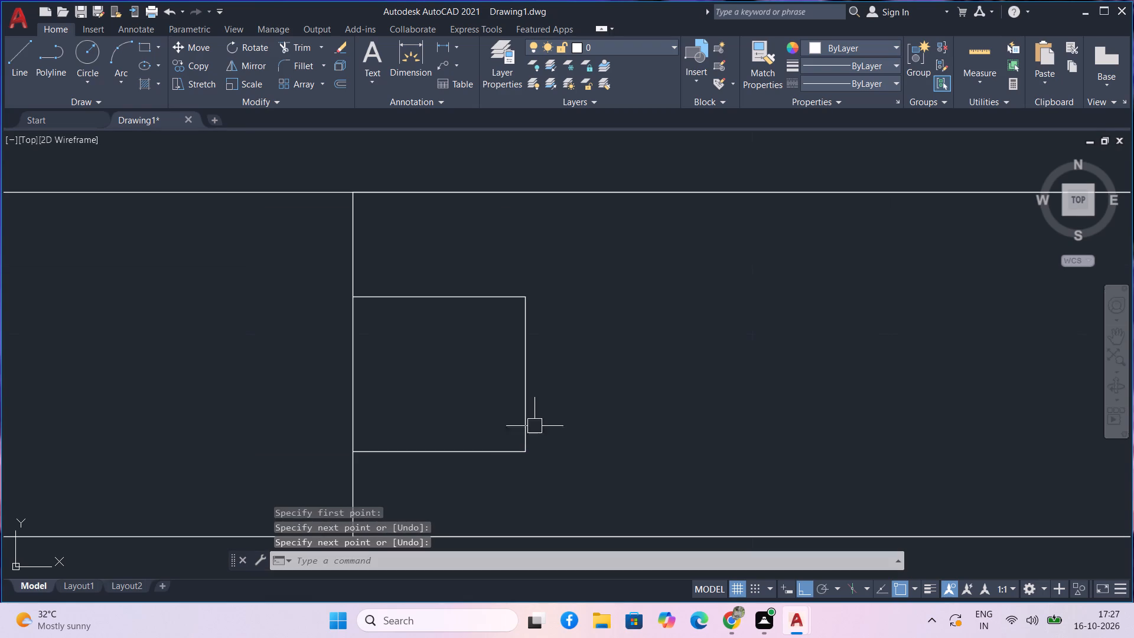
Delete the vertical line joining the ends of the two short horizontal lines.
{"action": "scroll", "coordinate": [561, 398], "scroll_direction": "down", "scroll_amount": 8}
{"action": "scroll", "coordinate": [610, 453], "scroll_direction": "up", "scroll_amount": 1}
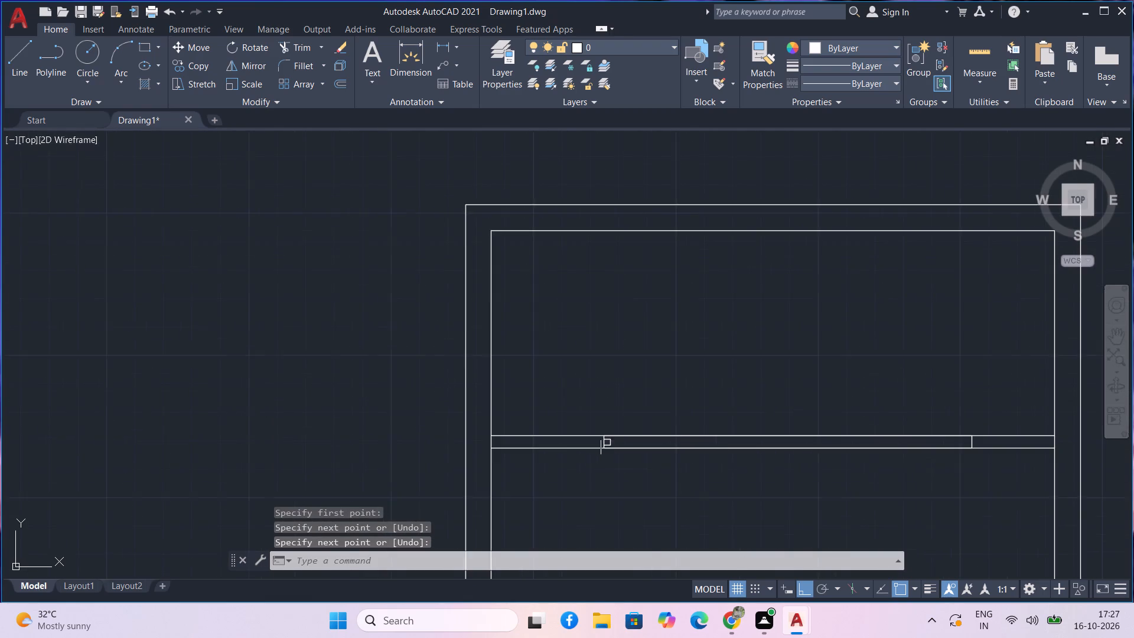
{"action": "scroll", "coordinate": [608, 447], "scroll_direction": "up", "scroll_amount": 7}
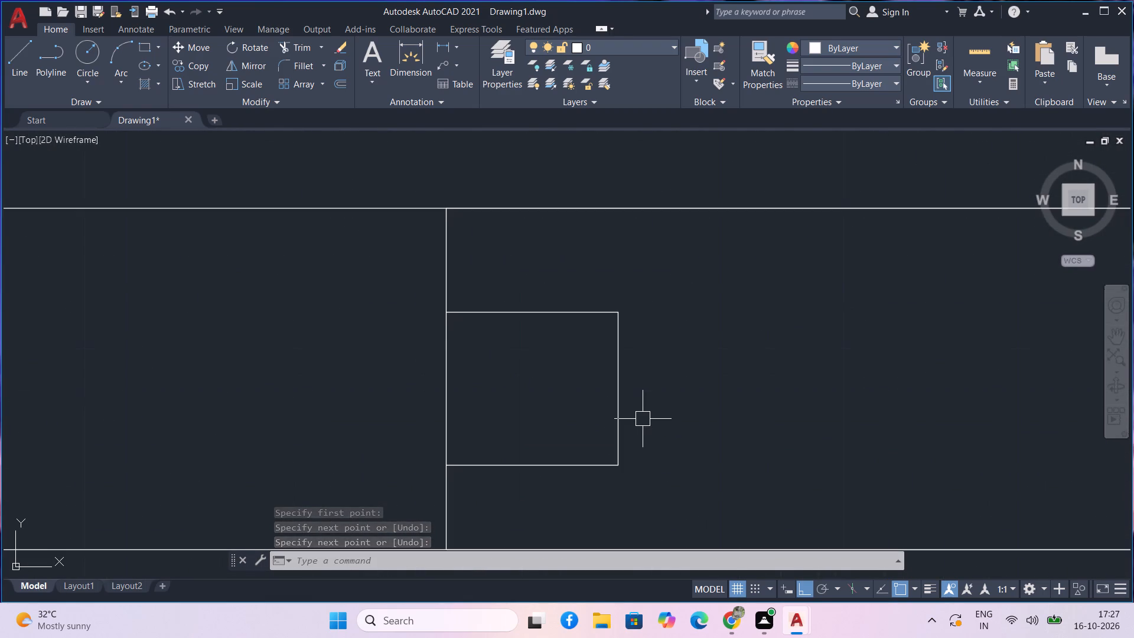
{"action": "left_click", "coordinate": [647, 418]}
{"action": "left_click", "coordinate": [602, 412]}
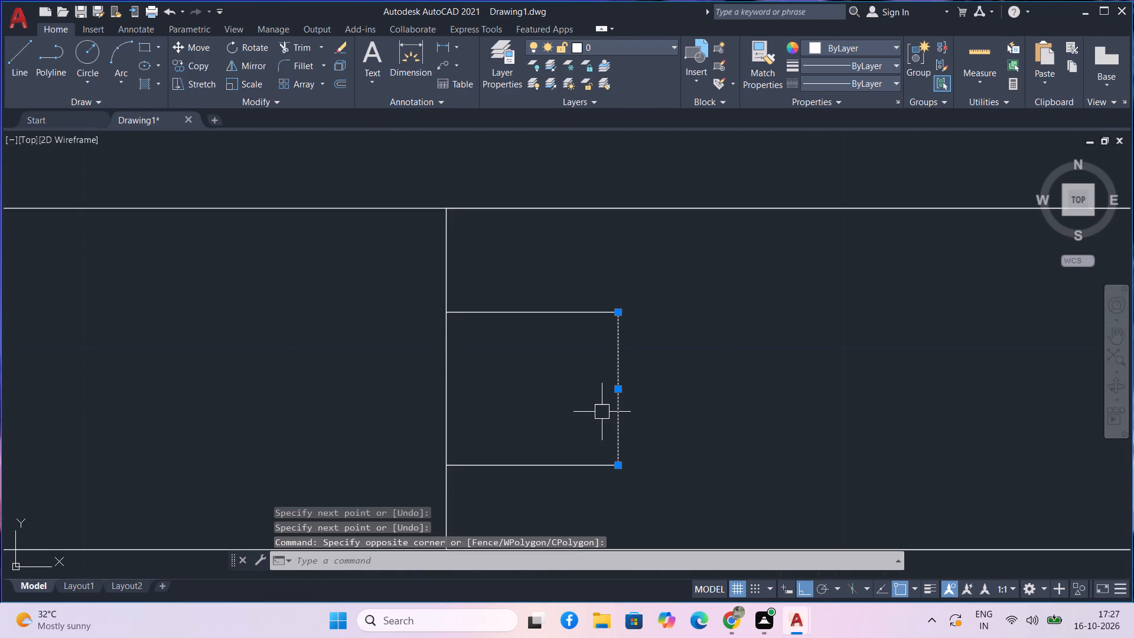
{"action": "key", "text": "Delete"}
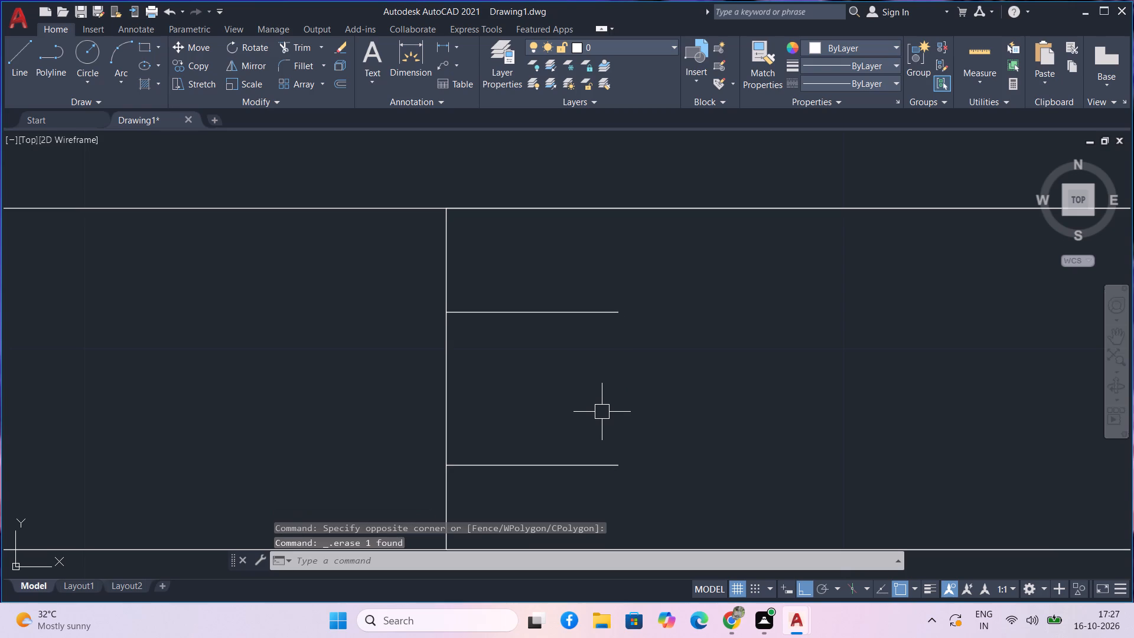
Draw a three-point arc bulging inward that joins the free ends of the two short horizontal lines.
{"action": "type", "text": "arc"}
{"action": "key", "text": "space"}
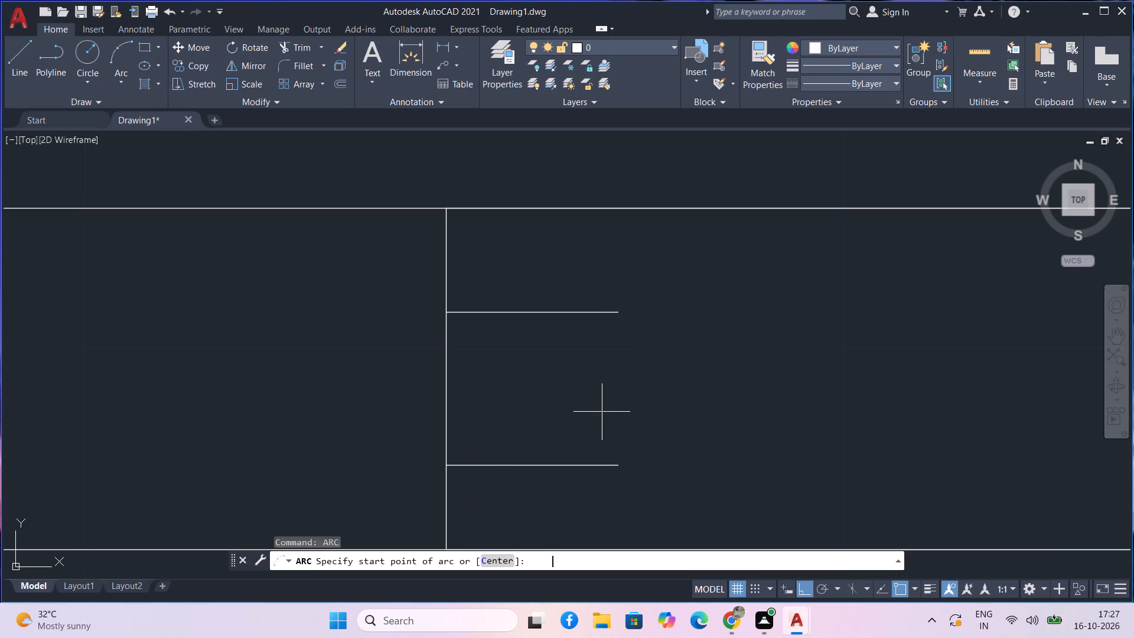
{"action": "left_click", "coordinate": [615, 466]}
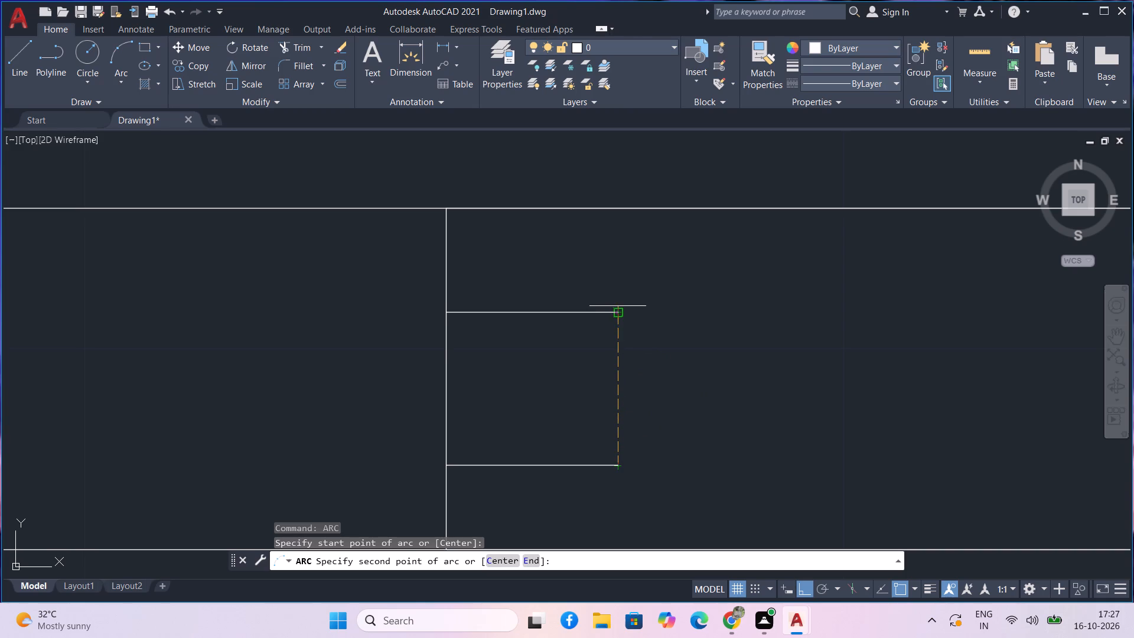
{"action": "scroll", "coordinate": [617, 311], "scroll_direction": "up", "scroll_amount": 2}
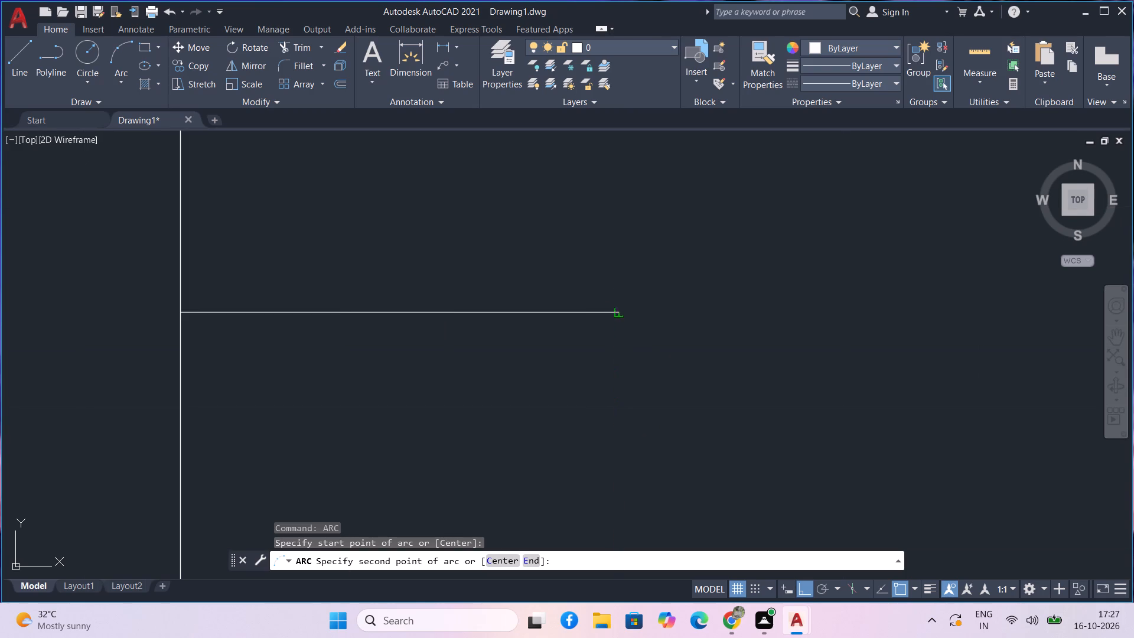
{"action": "left_click", "coordinate": [617, 313]}
{"action": "scroll", "coordinate": [628, 323], "scroll_direction": "down", "scroll_amount": 1}
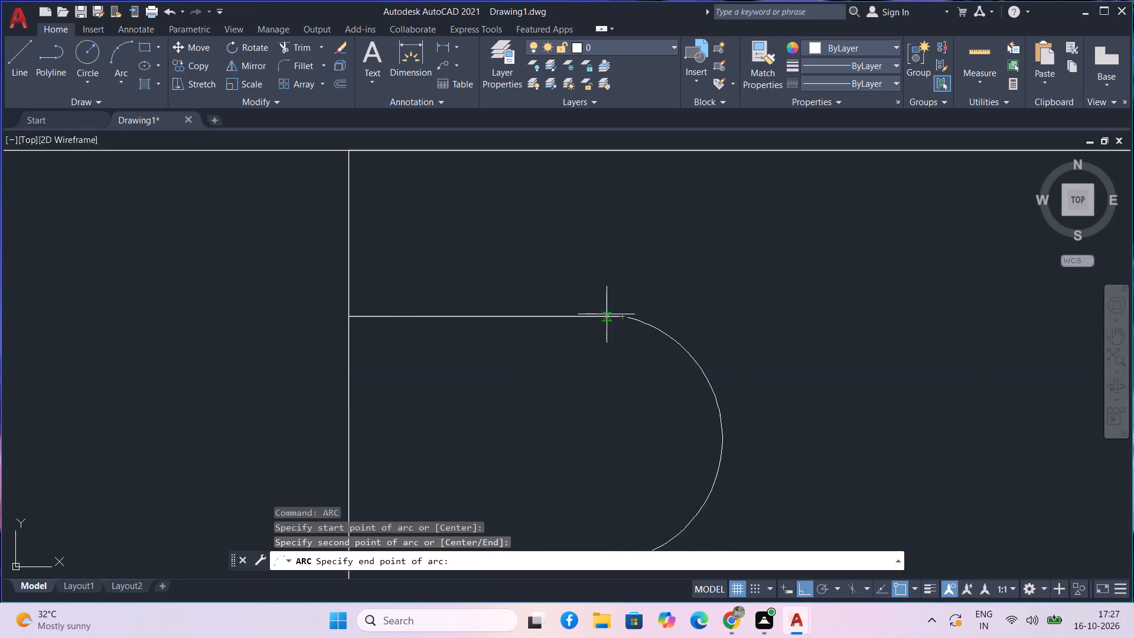
{"action": "left_click", "coordinate": [605, 316]}
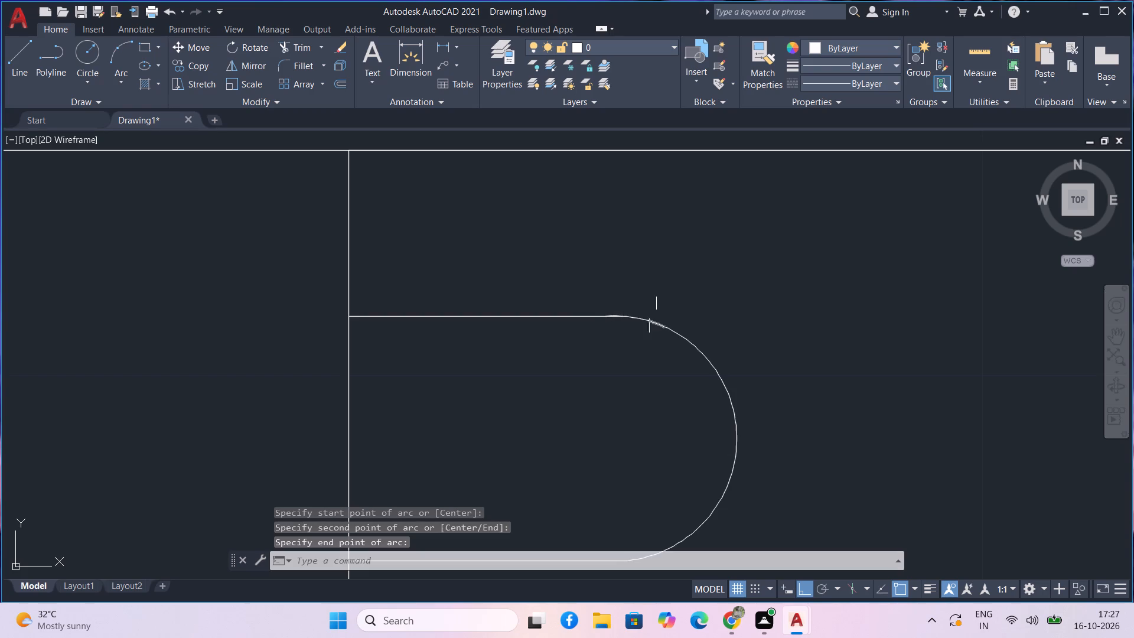
Draw a horizontal line about 3'-6" long from the upper end of the arc toward the rectangle's right edge.
{"action": "scroll", "coordinate": [651, 321], "scroll_direction": "up", "scroll_amount": 3}
{"action": "scroll", "coordinate": [650, 320], "scroll_direction": "down", "scroll_amount": 5}
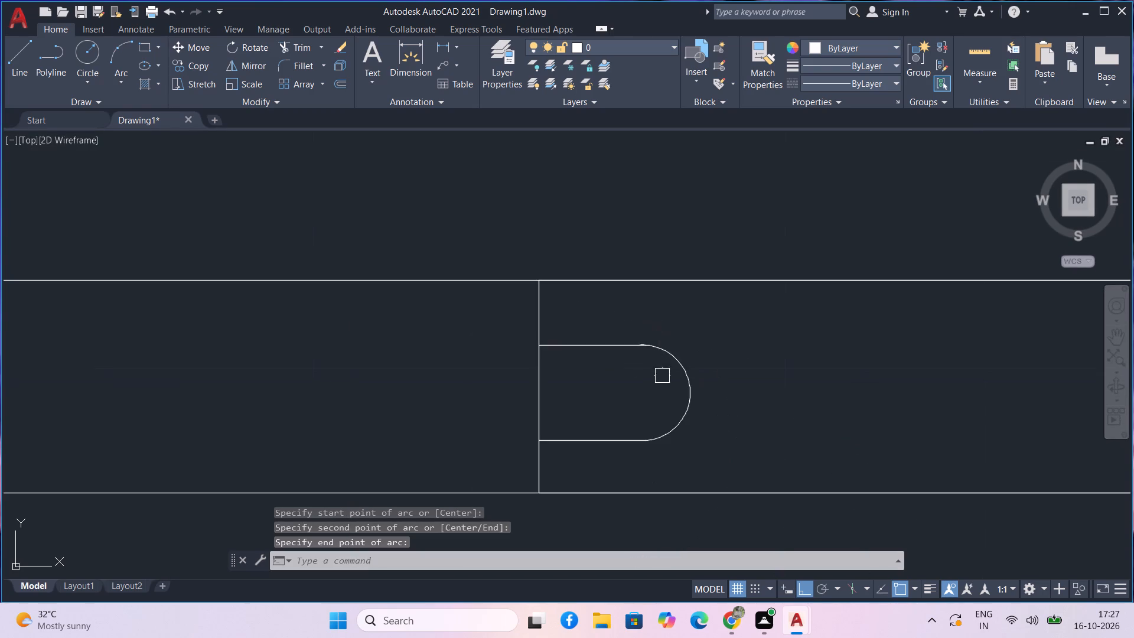
{"action": "scroll", "coordinate": [669, 383], "scroll_direction": "down", "scroll_amount": 1}
{"action": "middle_click_drag", "start_coordinate": [741, 401], "coordinate": [696, 416]}
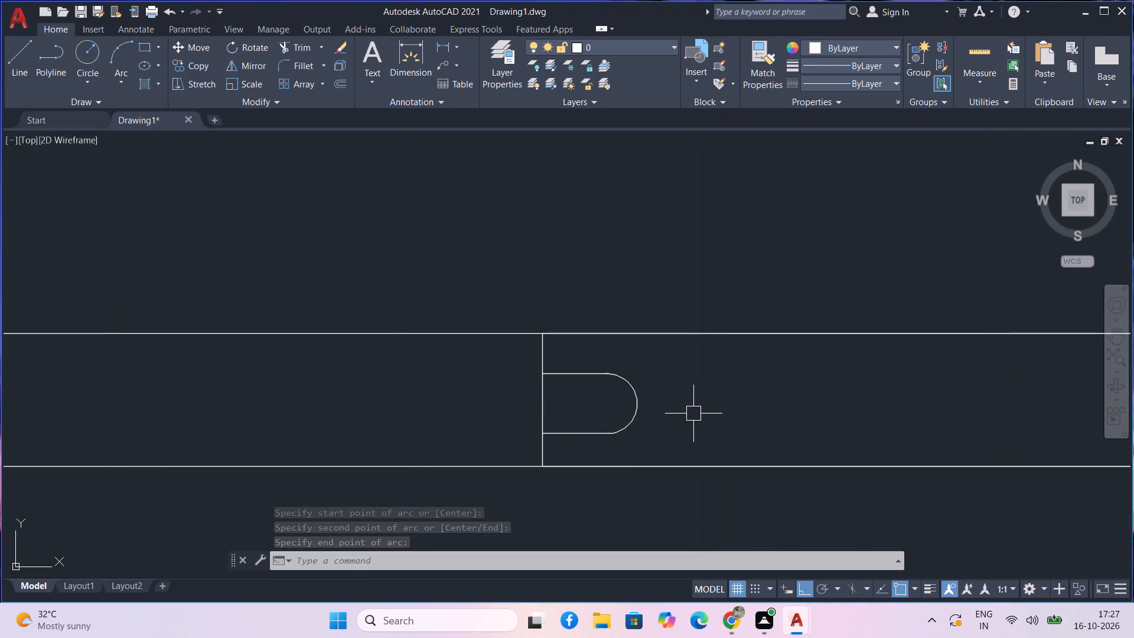
{"action": "type", "text": "l"}
{"action": "key", "text": "space"}
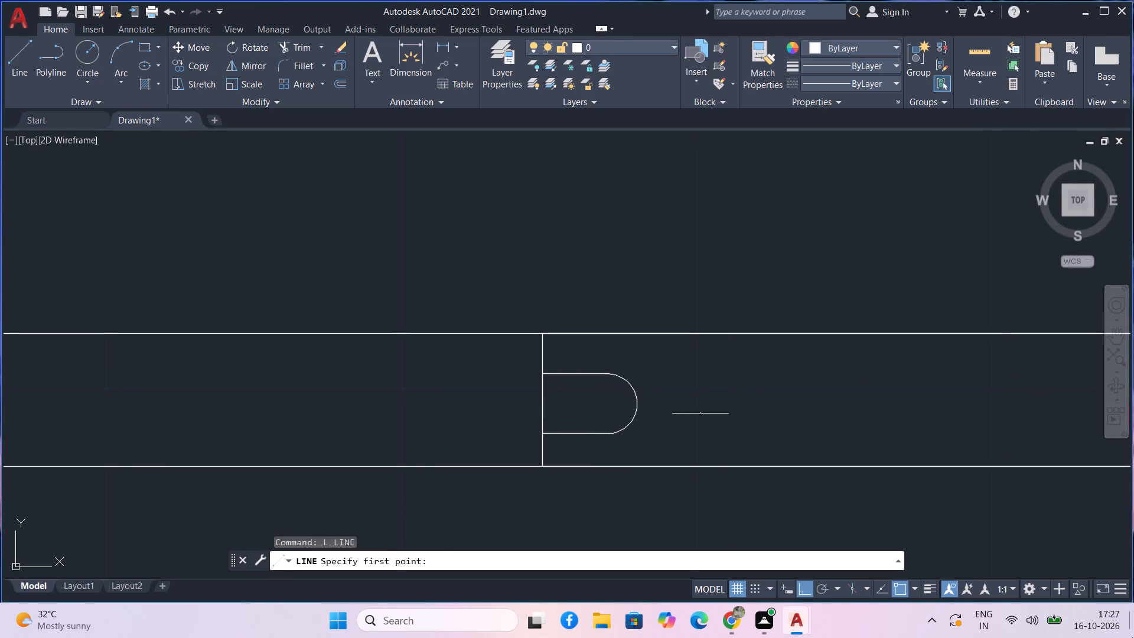
{"action": "scroll", "coordinate": [614, 380], "scroll_direction": "up", "scroll_amount": 1}
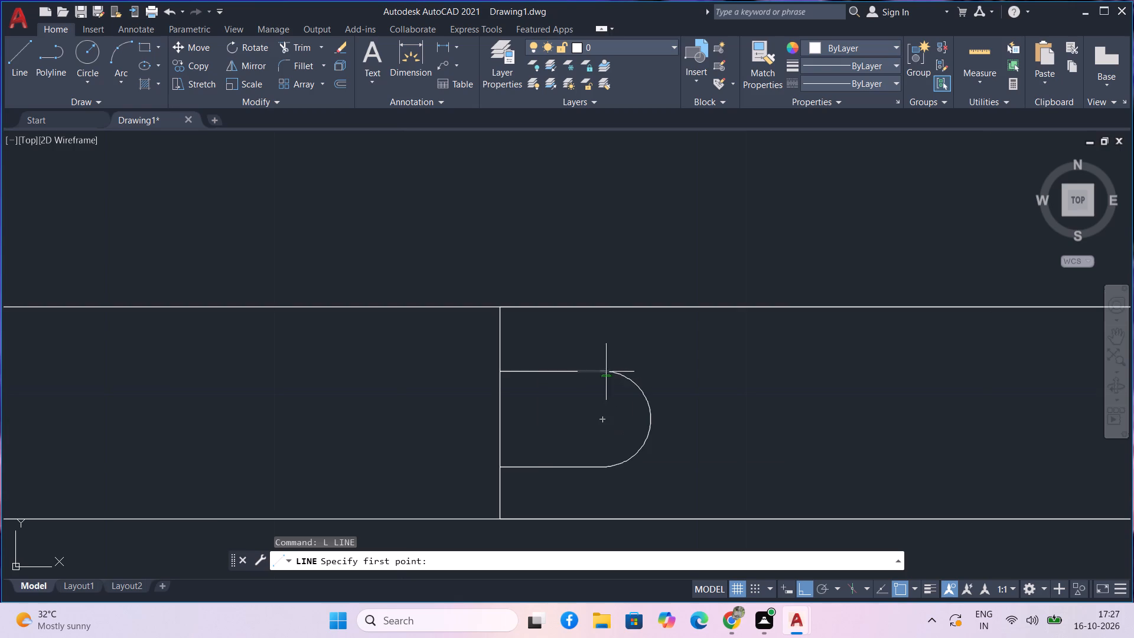
{"action": "scroll", "coordinate": [599, 366], "scroll_direction": "up", "scroll_amount": 1}
{"action": "left_click", "coordinate": [610, 377]}
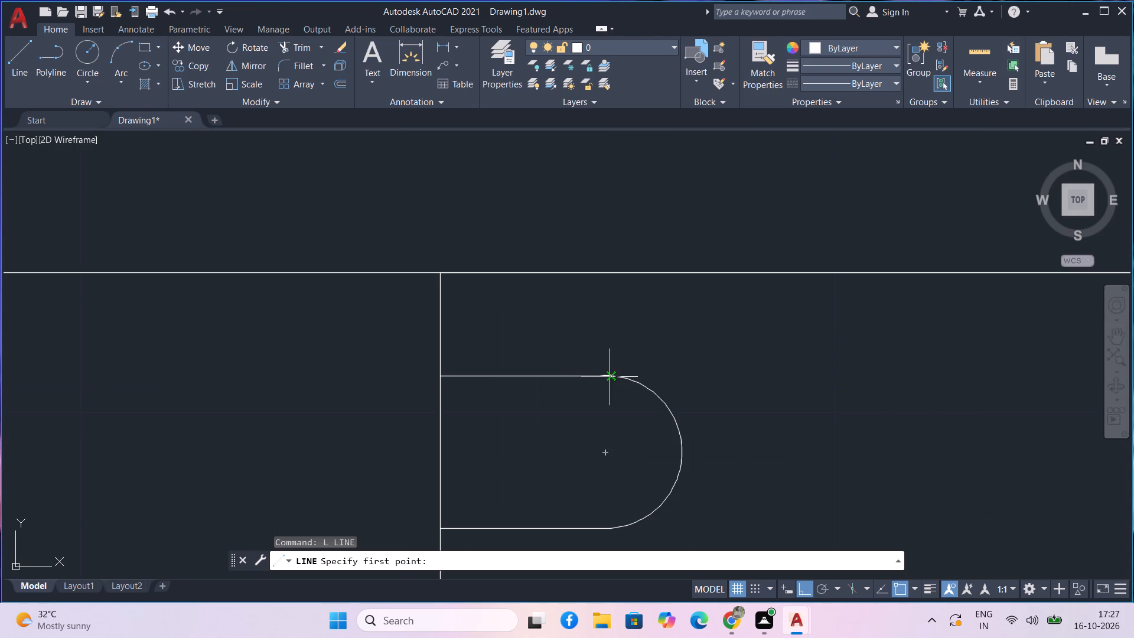
{"action": "scroll", "coordinate": [928, 385], "scroll_direction": "down", "scroll_amount": 3}
{"action": "scroll", "coordinate": [1058, 388], "scroll_direction": "down", "scroll_amount": 1}
{"action": "middle_click_drag", "start_coordinate": [1058, 388], "coordinate": [1009, 392]}
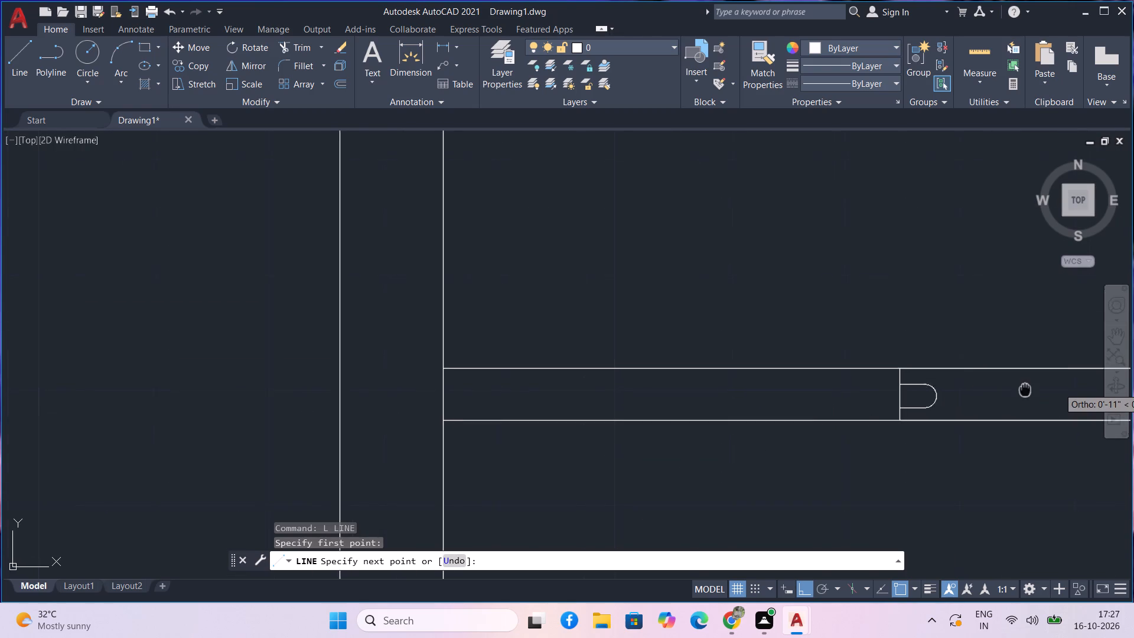
{"action": "middle_click_drag", "start_coordinate": [1009, 392], "coordinate": [498, 372]}
{"action": "scroll", "coordinate": [735, 376], "scroll_direction": "down", "scroll_amount": 3}
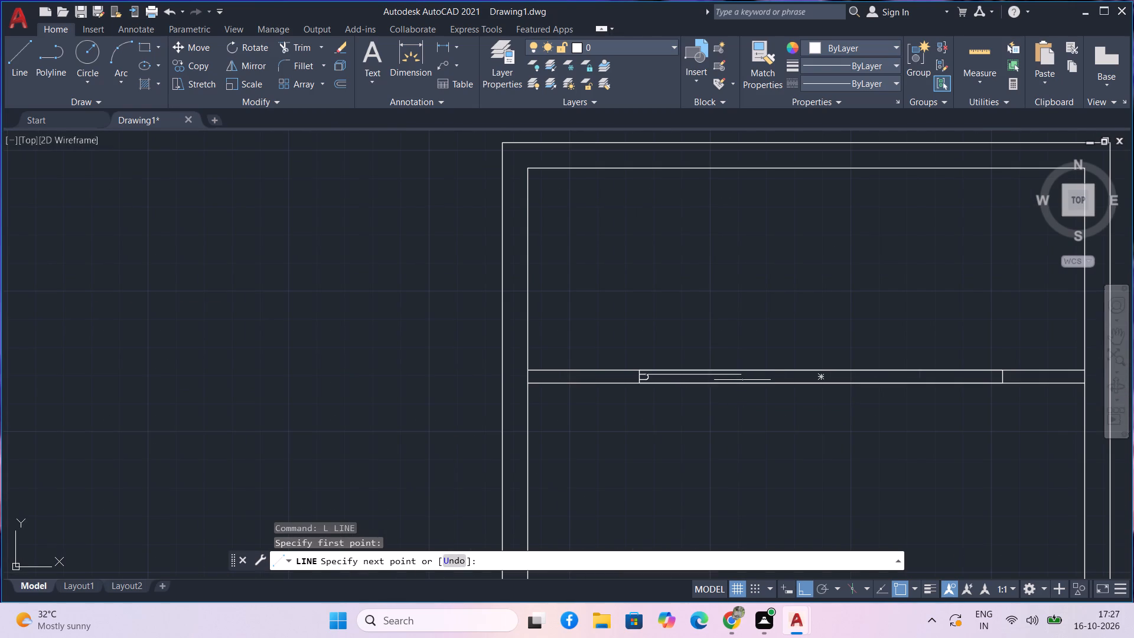
{"action": "scroll", "coordinate": [761, 376], "scroll_direction": "up", "scroll_amount": 1}
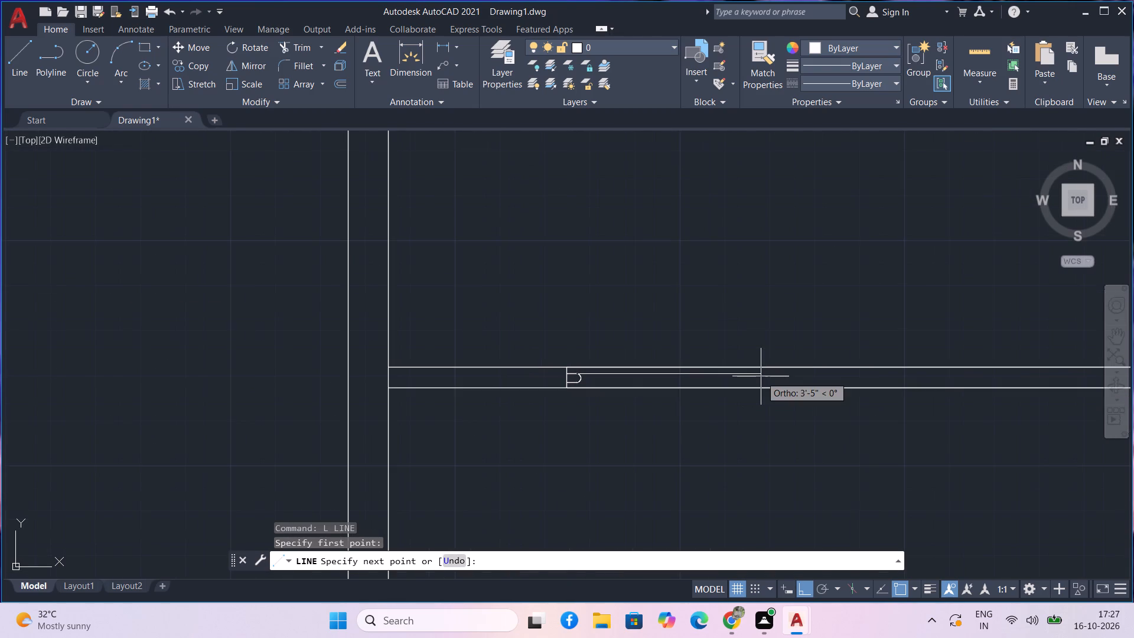
{"action": "scroll", "coordinate": [761, 376], "scroll_direction": "up", "scroll_amount": 1}
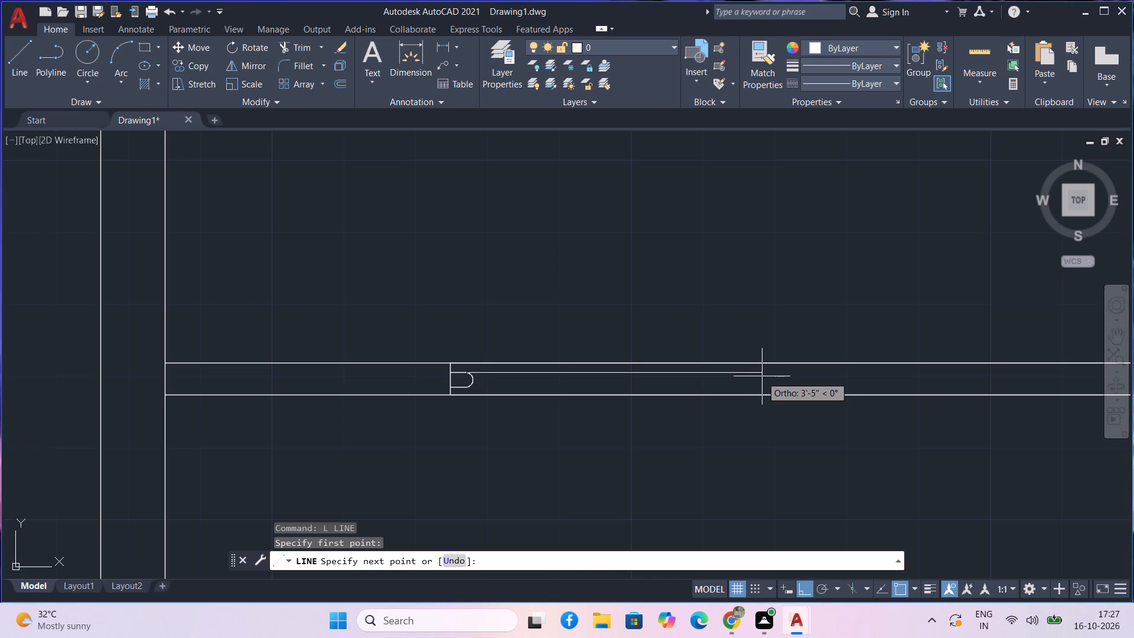
{"action": "left_click", "coordinate": [769, 377]}
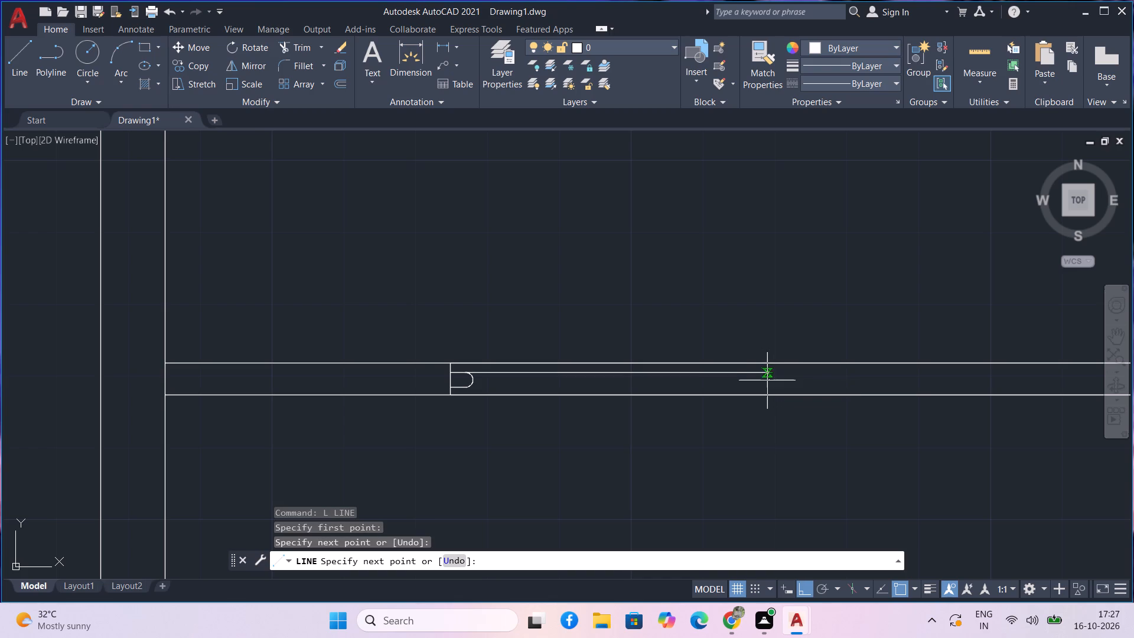
{"action": "key", "text": "space"}
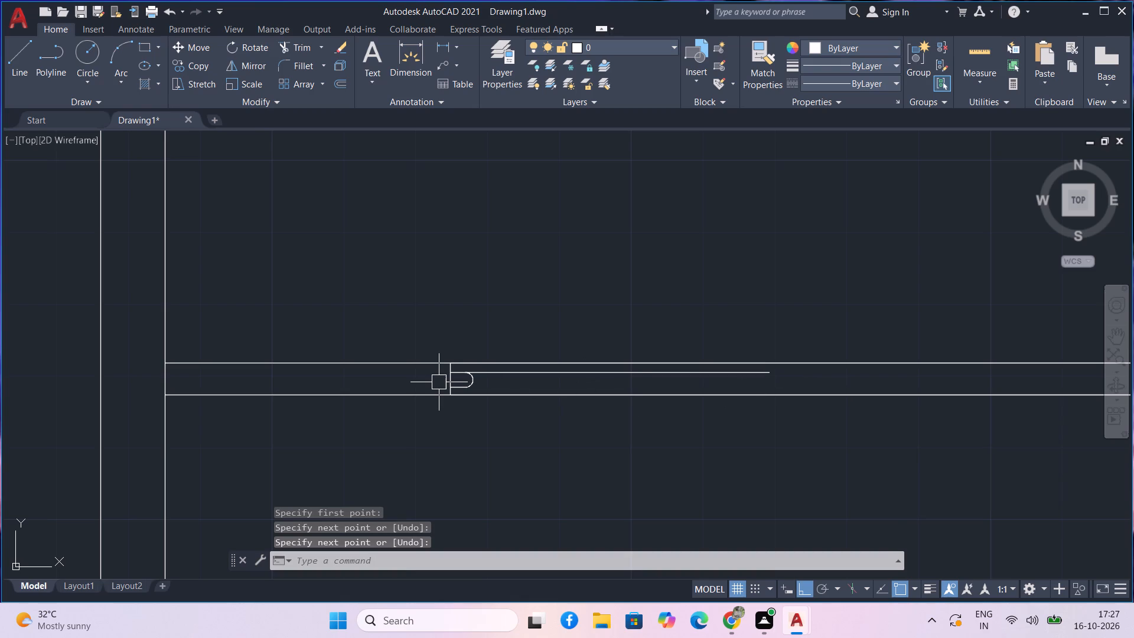
Draw a parallel line about 3'-6" long from the arc's lower end and close it vertically to the upper line's free end.
{"action": "type", "text": "l"}
{"action": "key", "text": "space"}
{"action": "scroll", "coordinate": [442, 381], "scroll_direction": "up", "scroll_amount": 1}
{"action": "scroll", "coordinate": [521, 383], "scroll_direction": "up", "scroll_amount": 2}
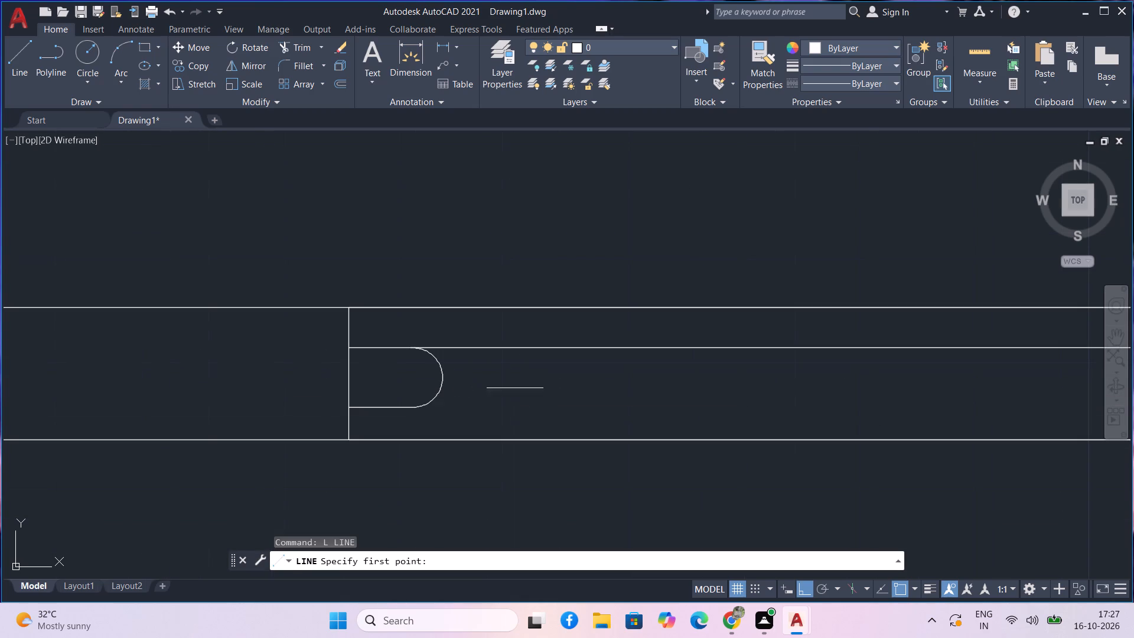
{"action": "left_click", "coordinate": [418, 408]}
{"action": "scroll", "coordinate": [789, 415], "scroll_direction": "down", "scroll_amount": 1}
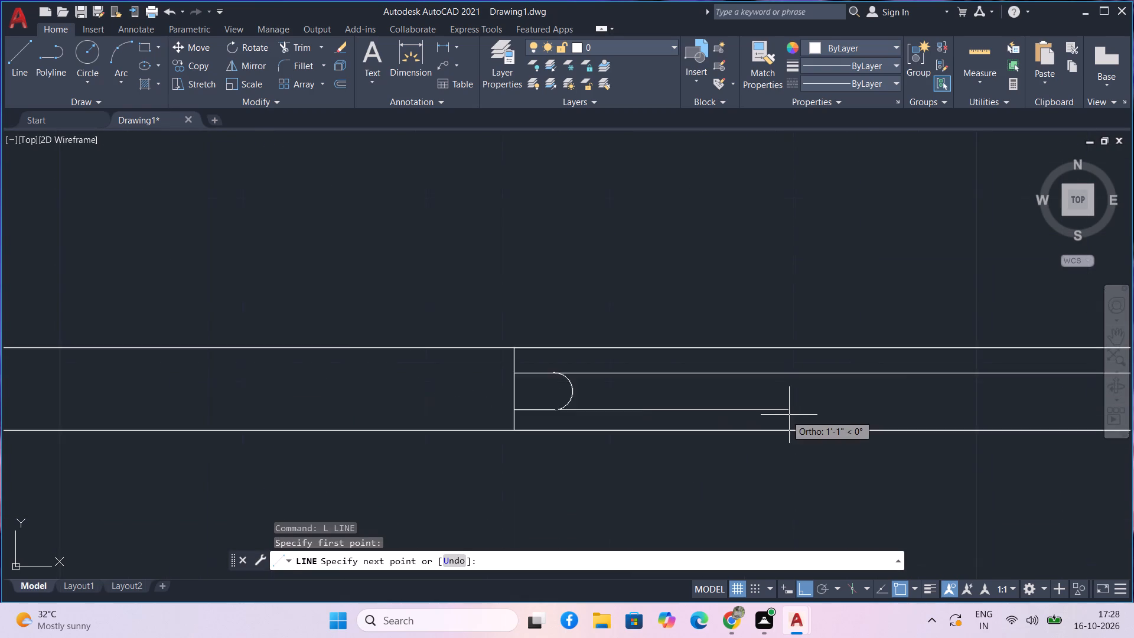
{"action": "scroll", "coordinate": [789, 415], "scroll_direction": "down", "scroll_amount": 1}
{"action": "middle_click_drag", "start_coordinate": [789, 415], "coordinate": [500, 406]}
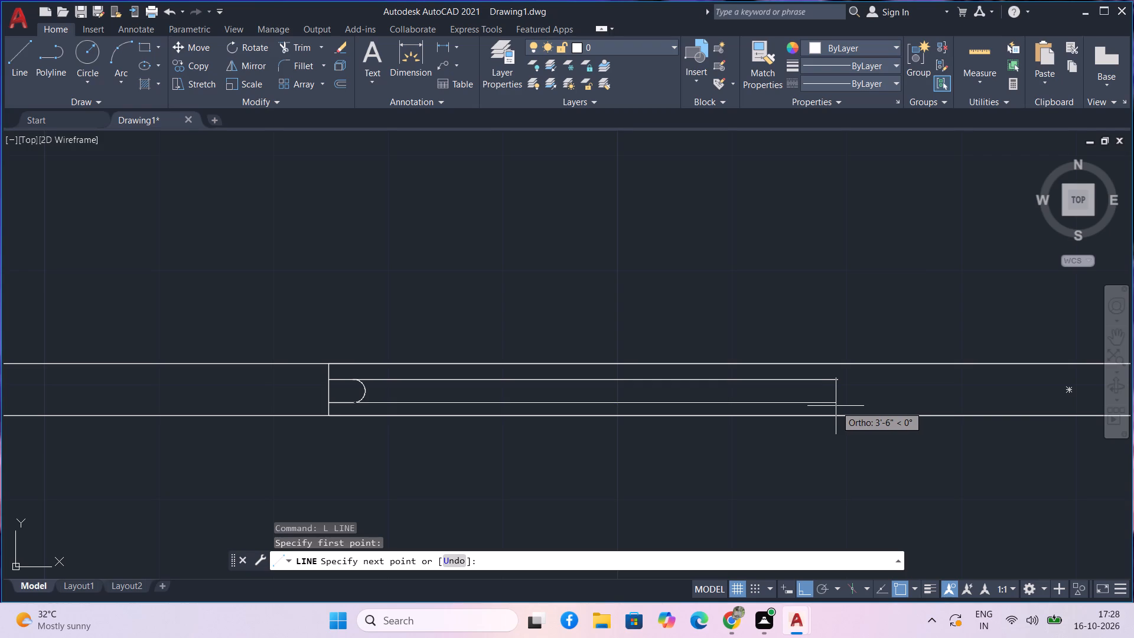
{"action": "scroll", "coordinate": [836, 406], "scroll_direction": "up", "scroll_amount": 2}
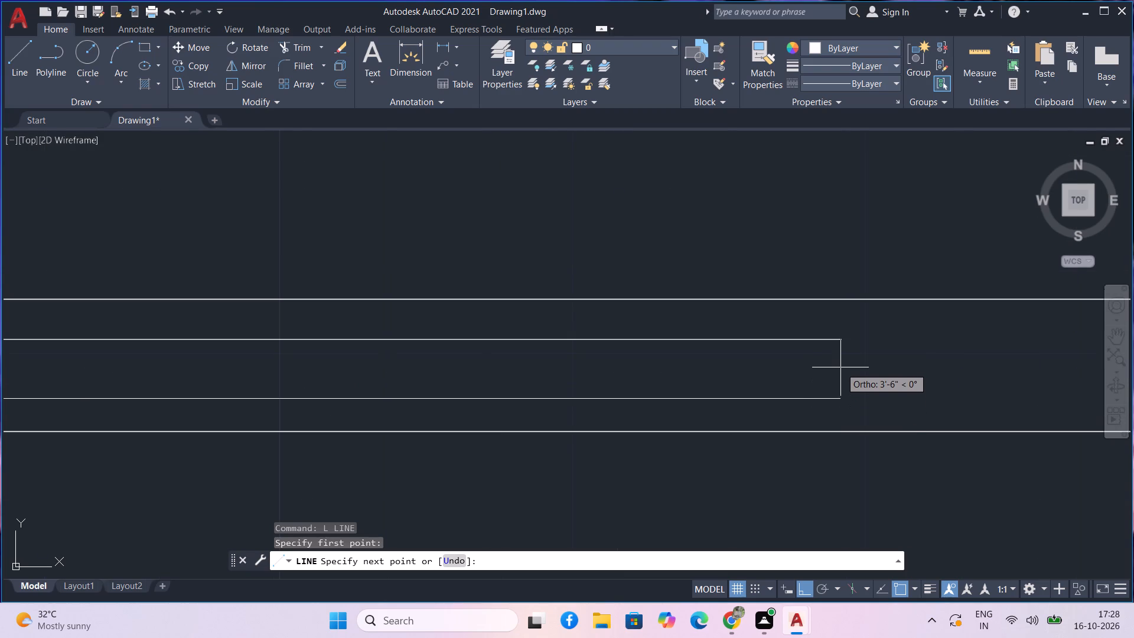
{"action": "left_click", "coordinate": [840, 367]}
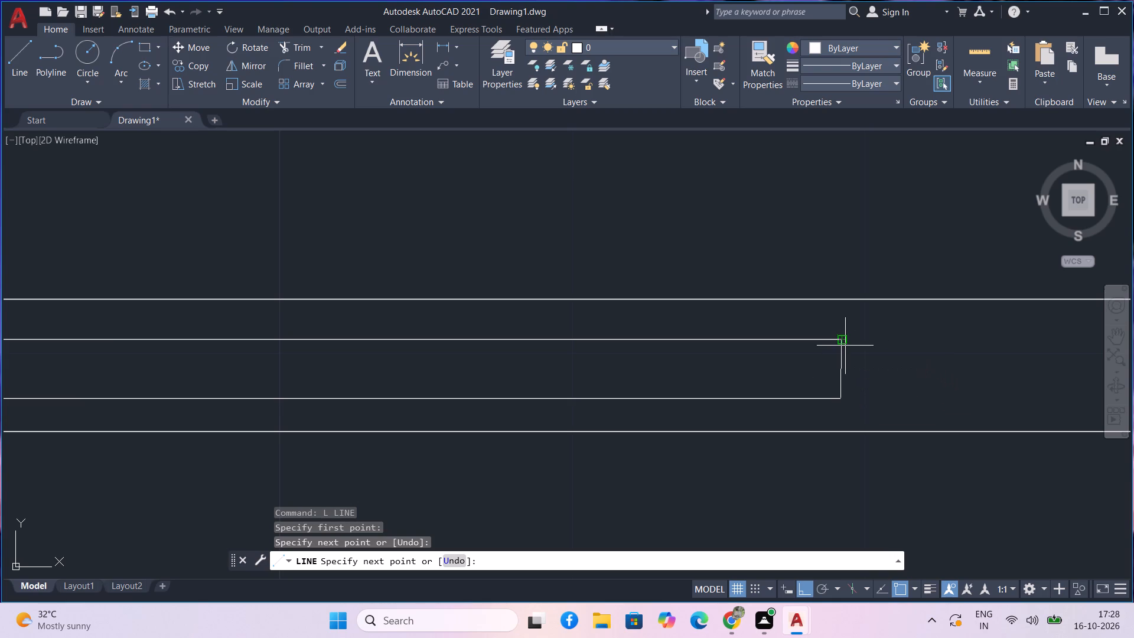
{"action": "scroll", "coordinate": [844, 344], "scroll_direction": "up", "scroll_amount": 2}
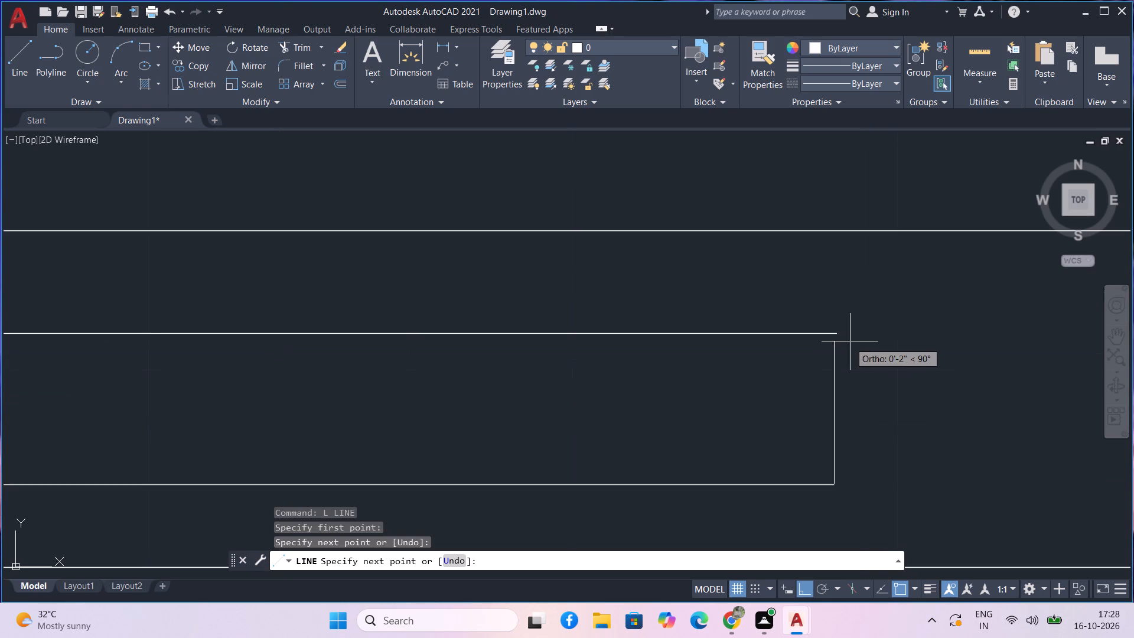
{"action": "left_click", "coordinate": [837, 338]}
{"action": "key", "text": "space"}
Draw a horizontal line from the midpoint of the narrow bar's closed end to the rectangle's right edge.
{"action": "scroll", "coordinate": [991, 388], "scroll_direction": "down", "scroll_amount": 2}
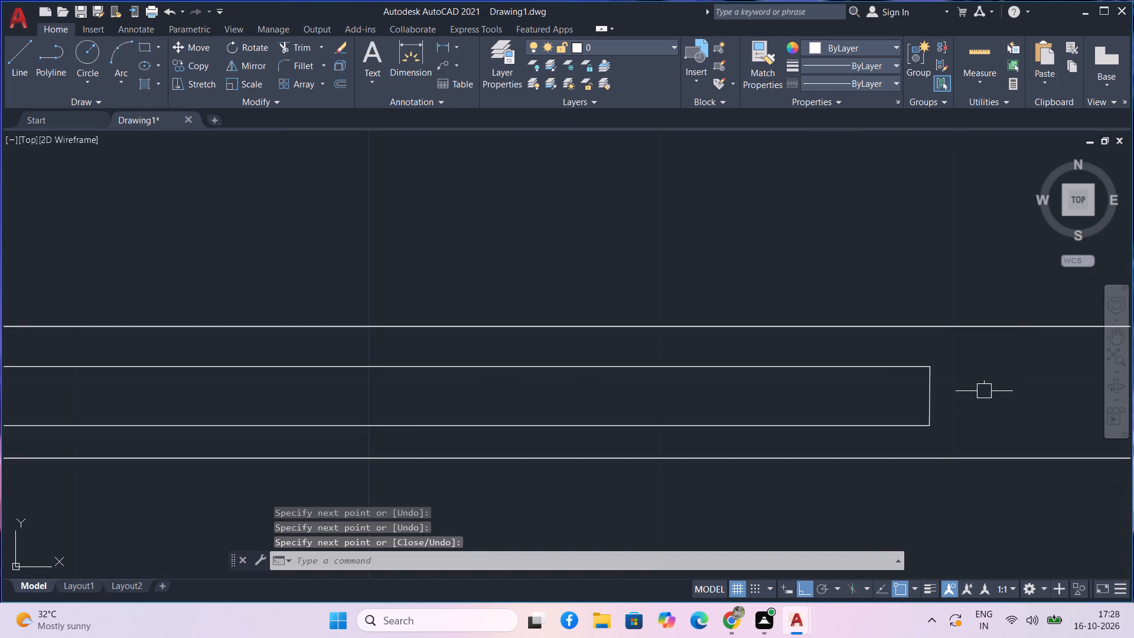
{"action": "scroll", "coordinate": [979, 398], "scroll_direction": "down", "scroll_amount": 2}
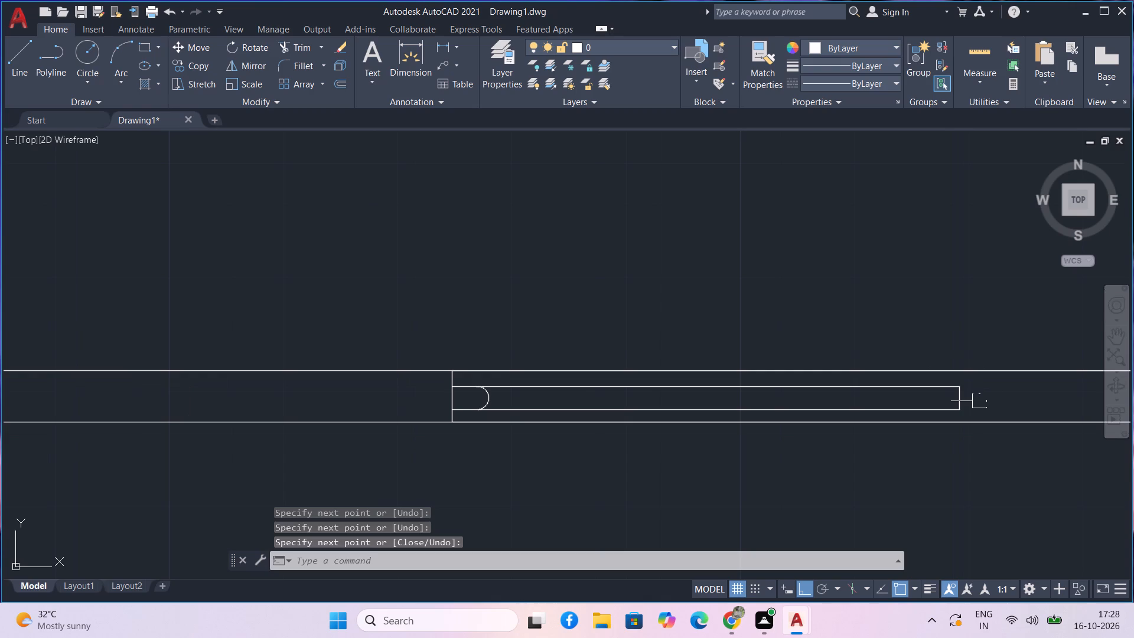
{"action": "scroll", "coordinate": [979, 401], "scroll_direction": "down", "scroll_amount": 1}
{"action": "middle_click_drag", "start_coordinate": [898, 397], "coordinate": [722, 396]}
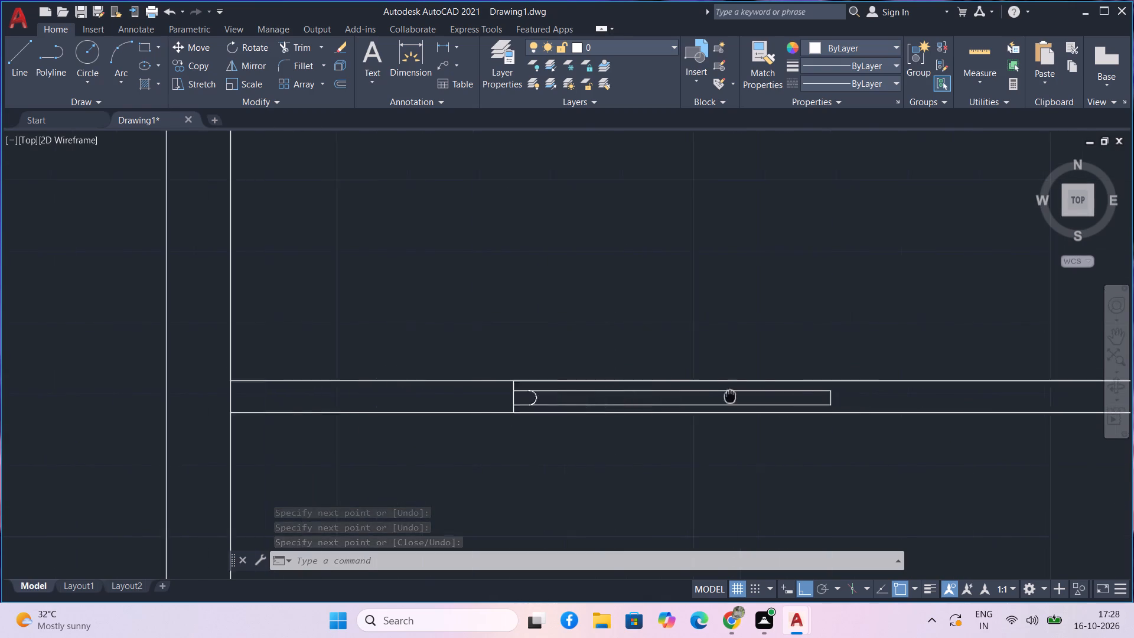
{"action": "middle_click_drag", "start_coordinate": [722, 396], "coordinate": [679, 394]}
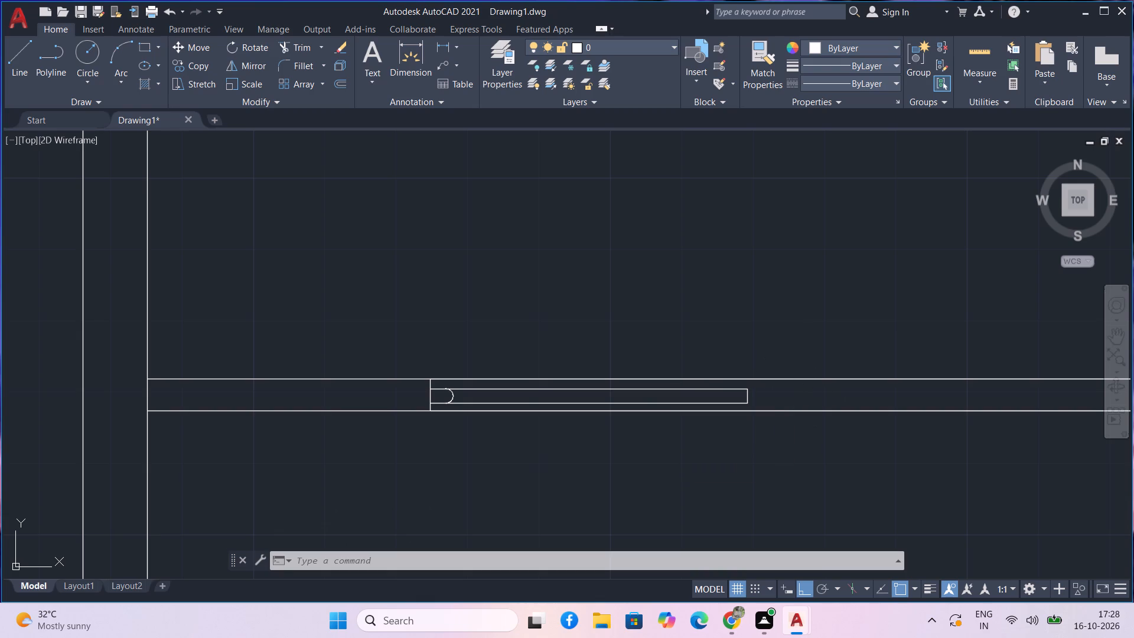
{"action": "type", "text": "l"}
{"action": "key", "text": "space"}
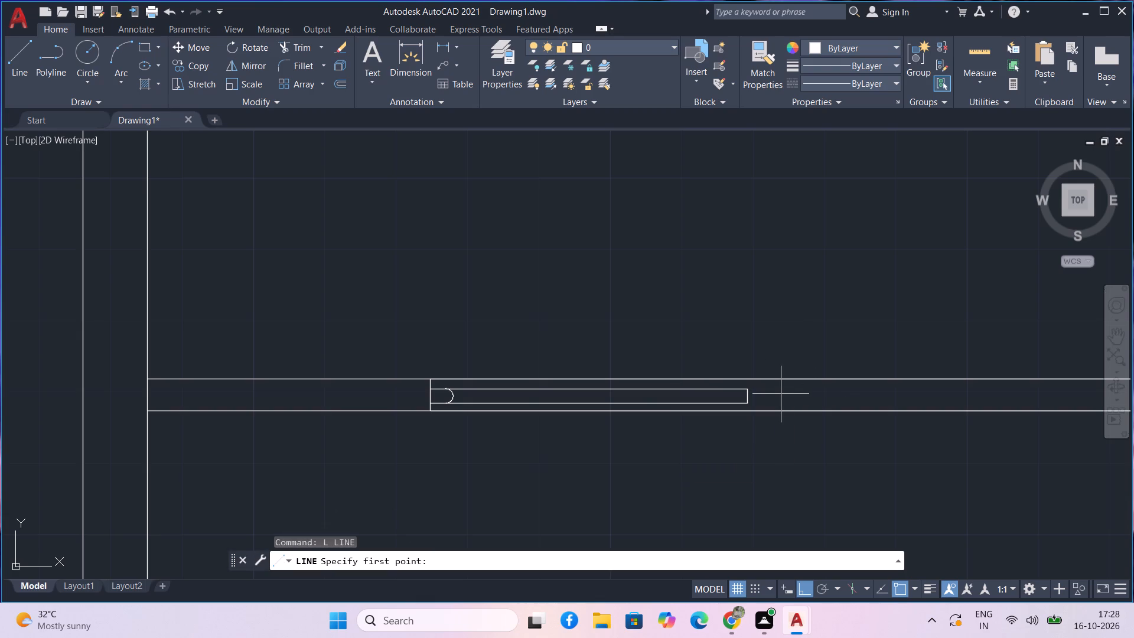
{"action": "scroll", "coordinate": [781, 394], "scroll_direction": "up", "scroll_amount": 2}
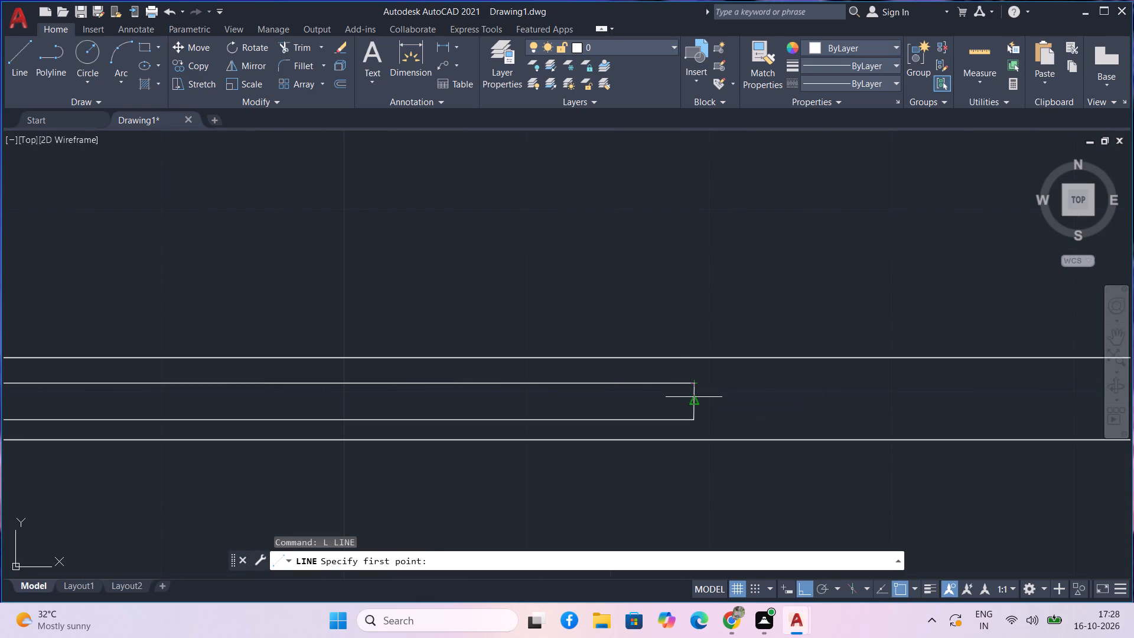
{"action": "left_click_drag", "start_coordinate": [694, 397], "coordinate": [728, 395]}
{"action": "scroll", "coordinate": [952, 391], "scroll_direction": "down", "scroll_amount": 2}
{"action": "middle_click_drag", "start_coordinate": [943, 391], "coordinate": [348, 313]}
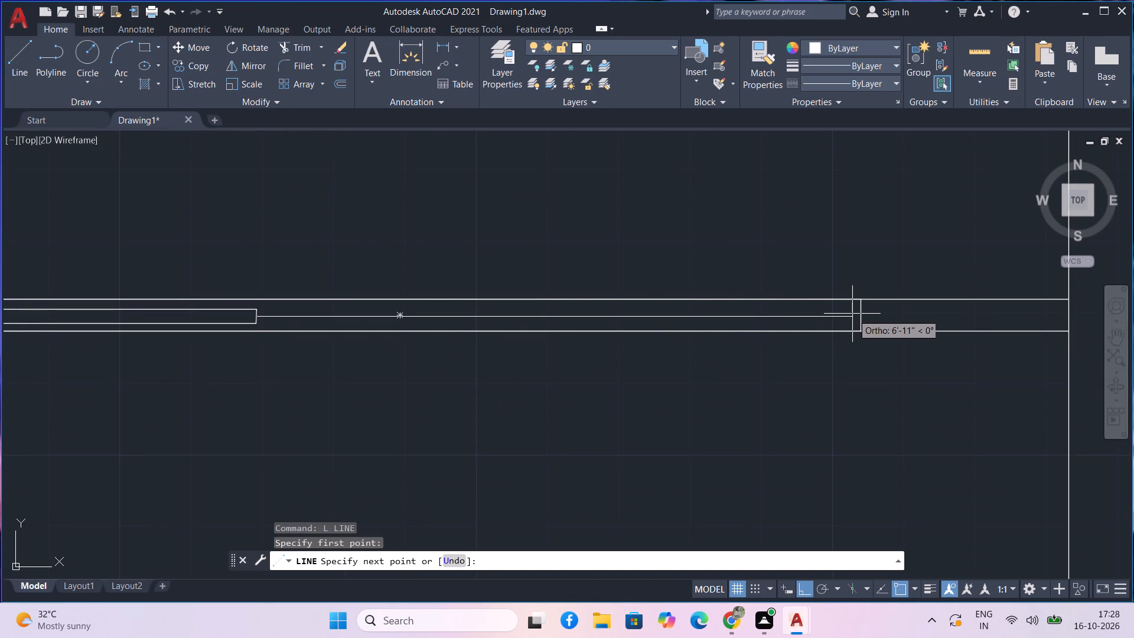
{"action": "scroll", "coordinate": [852, 314], "scroll_direction": "up", "scroll_amount": 2}
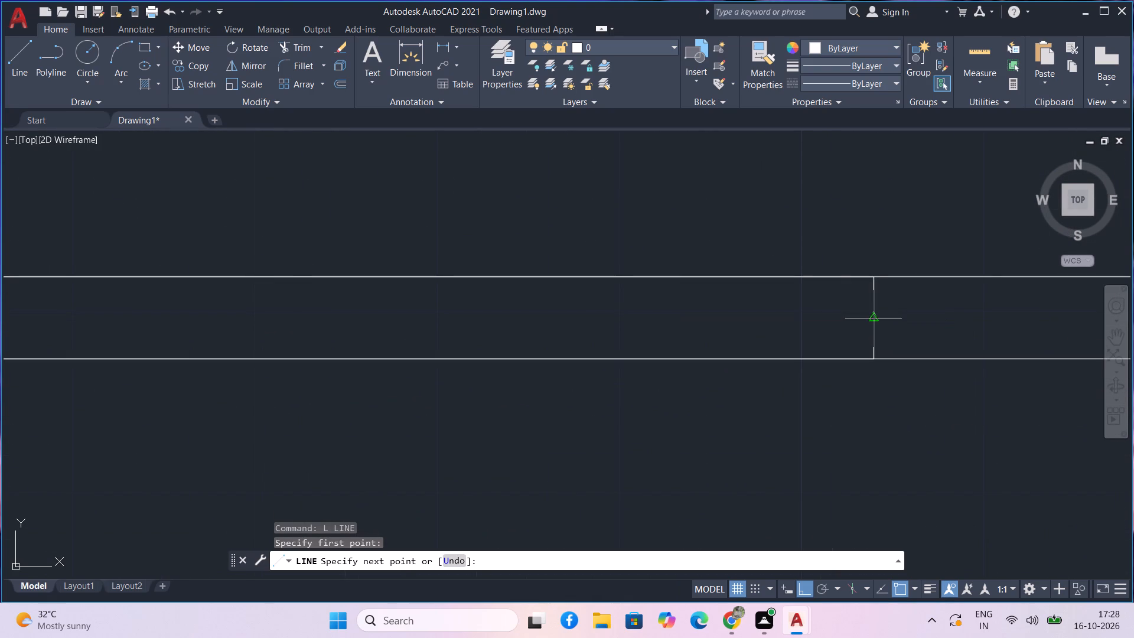
{"action": "left_click", "coordinate": [871, 315]}
{"action": "scroll", "coordinate": [887, 377], "scroll_direction": "down", "scroll_amount": 3}
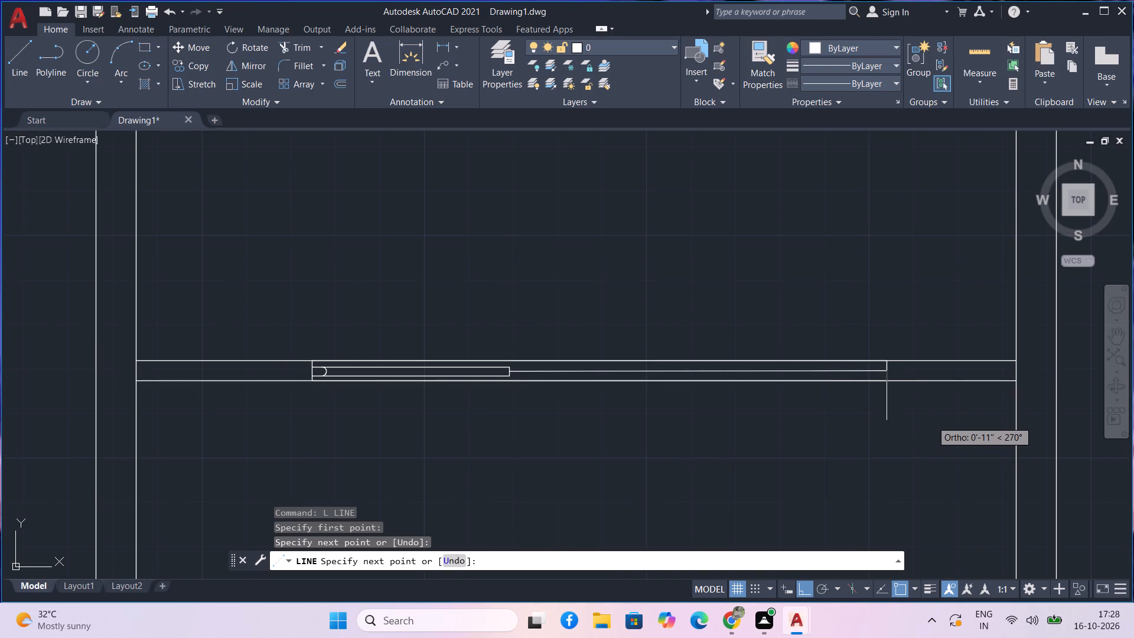
{"action": "scroll", "coordinate": [931, 421], "scroll_direction": "up", "scroll_amount": 3}
{"action": "scroll", "coordinate": [931, 421], "scroll_direction": "down", "scroll_amount": 1}
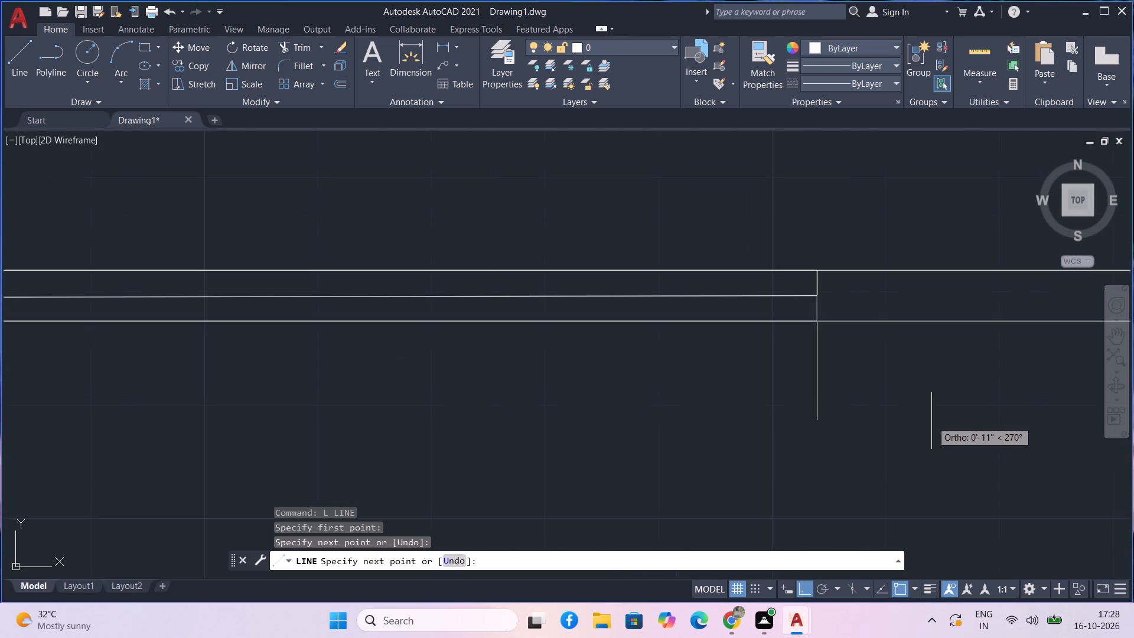
{"action": "key", "text": "ctrl+z"}
{"action": "scroll", "coordinate": [884, 417], "scroll_direction": "down", "scroll_amount": 1}
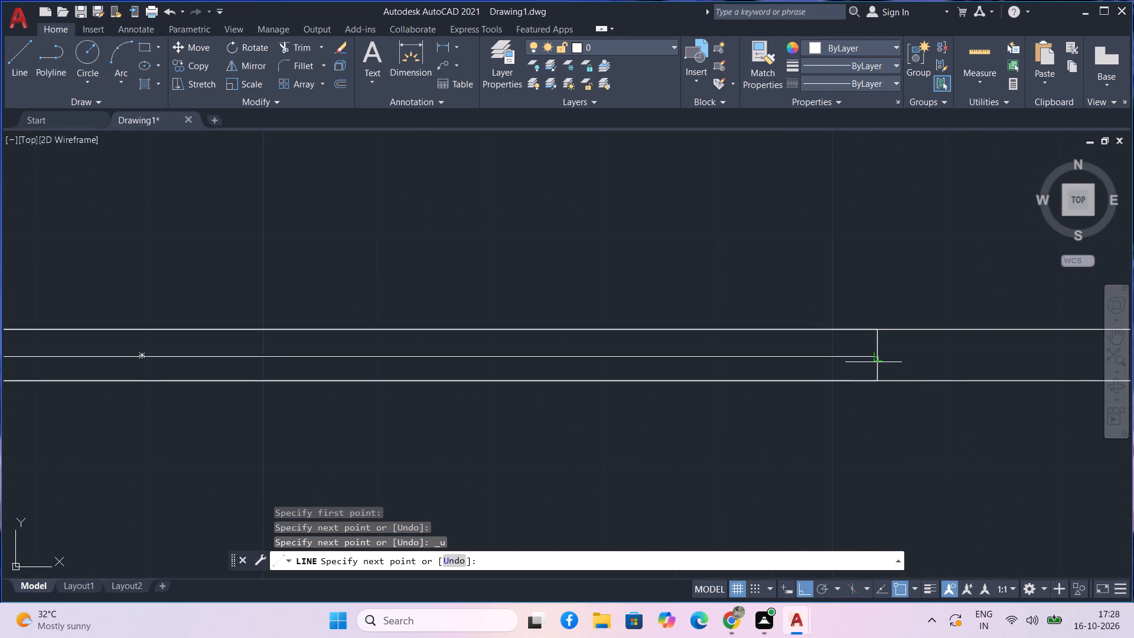
{"action": "scroll", "coordinate": [874, 358], "scroll_direction": "up", "scroll_amount": 3}
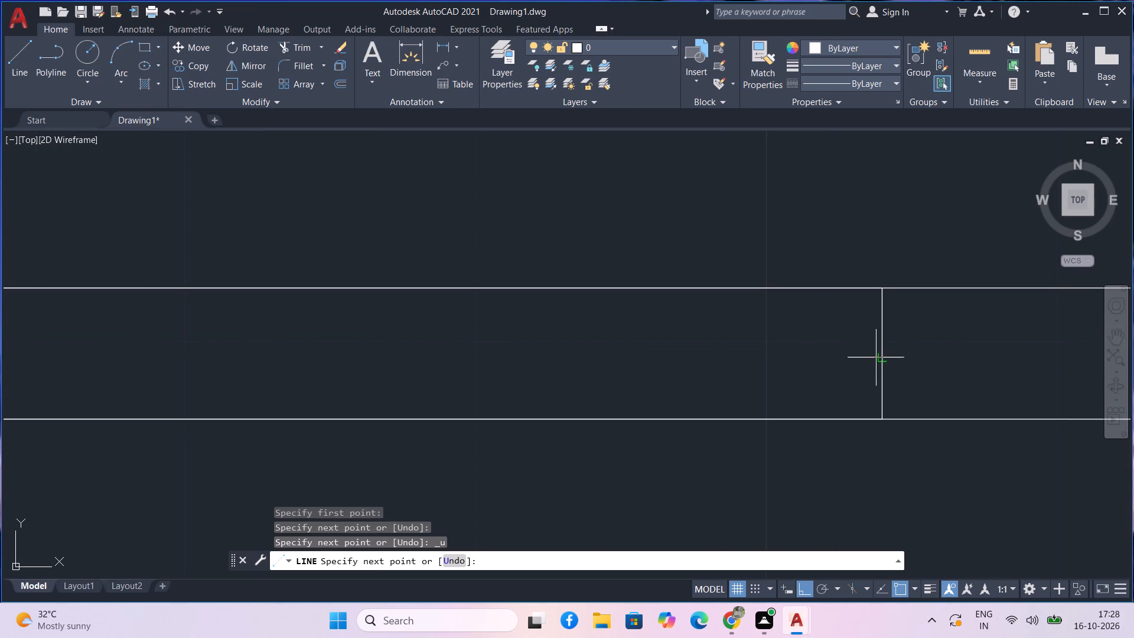
{"action": "left_click", "coordinate": [883, 359]}
{"action": "key", "text": "space"}
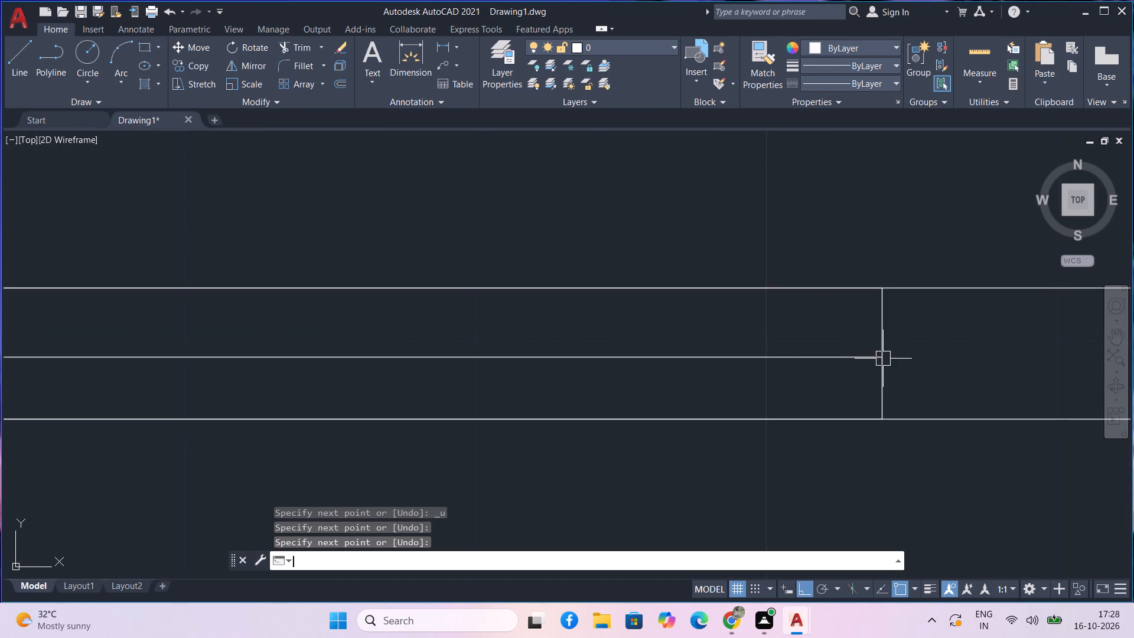
Draw a horizontal line just below the centre line, from the narrow bar's closed end to the rectangle's right edge.
{"action": "scroll", "coordinate": [833, 367], "scroll_direction": "down", "scroll_amount": 1}
{"action": "scroll", "coordinate": [765, 372], "scroll_direction": "down", "scroll_amount": 3}
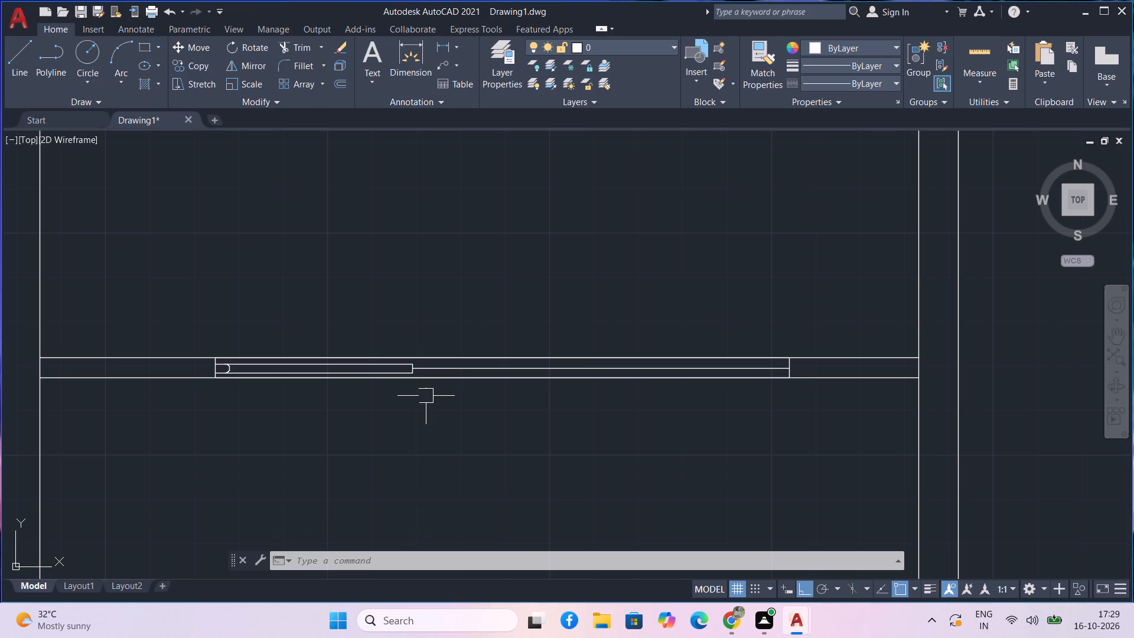
{"action": "type", "text": "l"}
{"action": "key", "text": "space"}
{"action": "scroll", "coordinate": [426, 396], "scroll_direction": "up", "scroll_amount": 2}
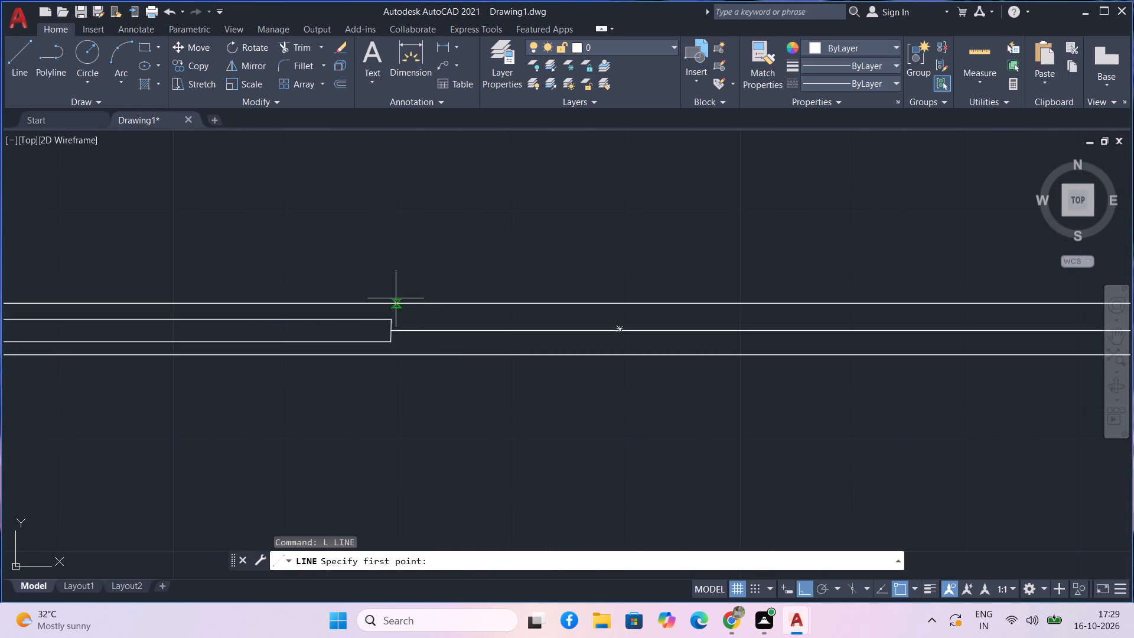
{"action": "scroll", "coordinate": [392, 314], "scroll_direction": "up", "scroll_amount": 3}
{"action": "scroll", "coordinate": [383, 377], "scroll_direction": "up", "scroll_amount": 1}
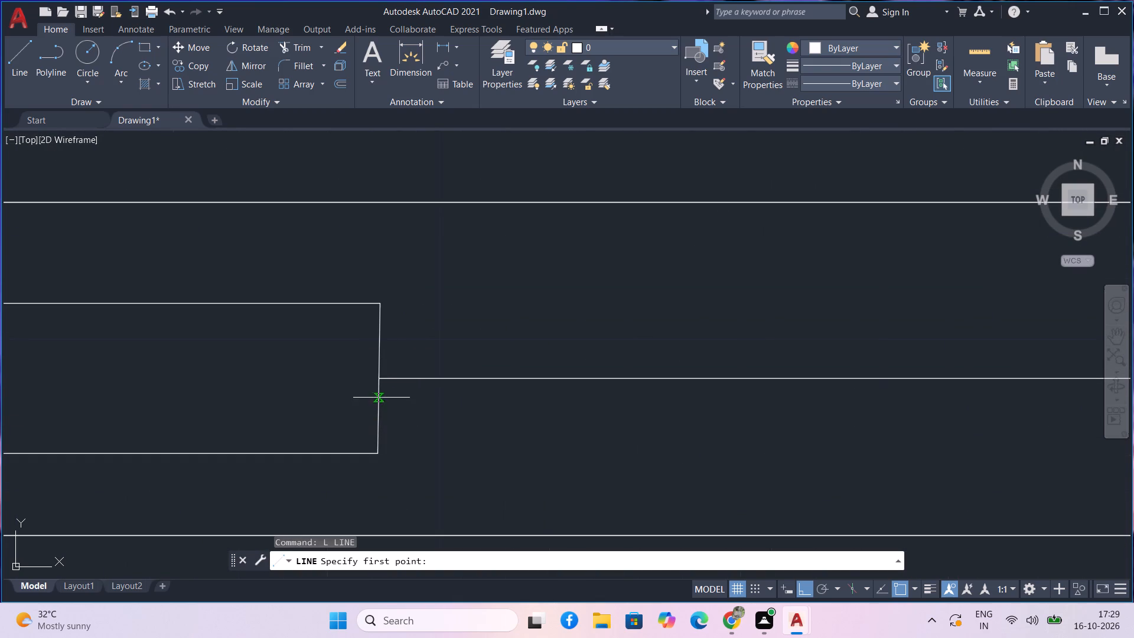
{"action": "left_click", "coordinate": [376, 390]}
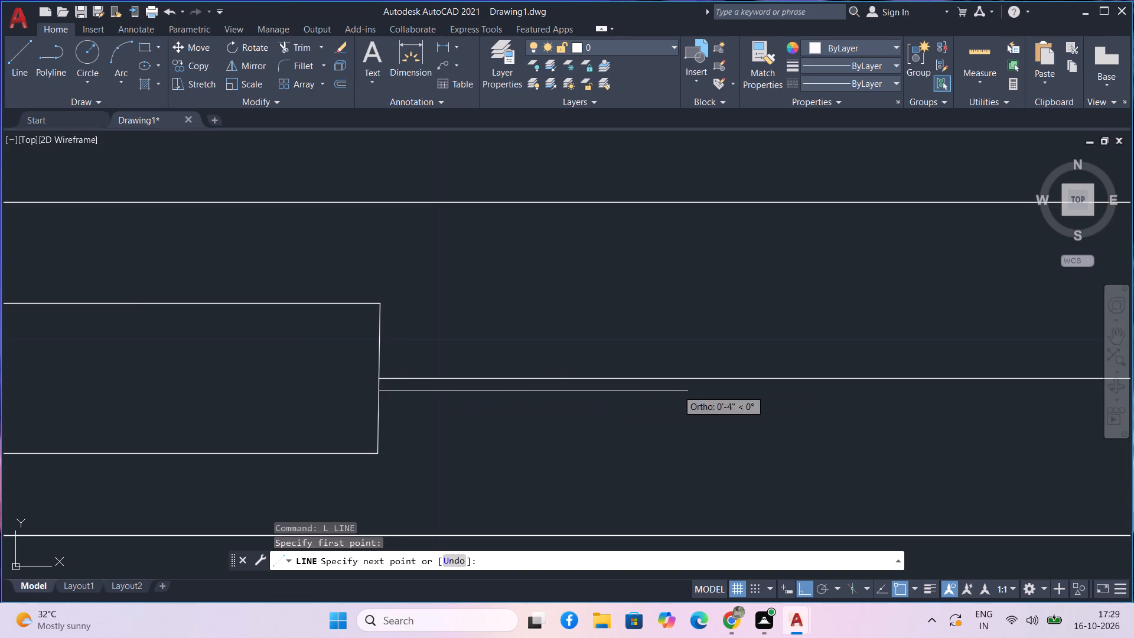
{"action": "scroll", "coordinate": [721, 389], "scroll_direction": "down", "scroll_amount": 3}
{"action": "middle_click_drag", "start_coordinate": [735, 395], "coordinate": [0, 344]}
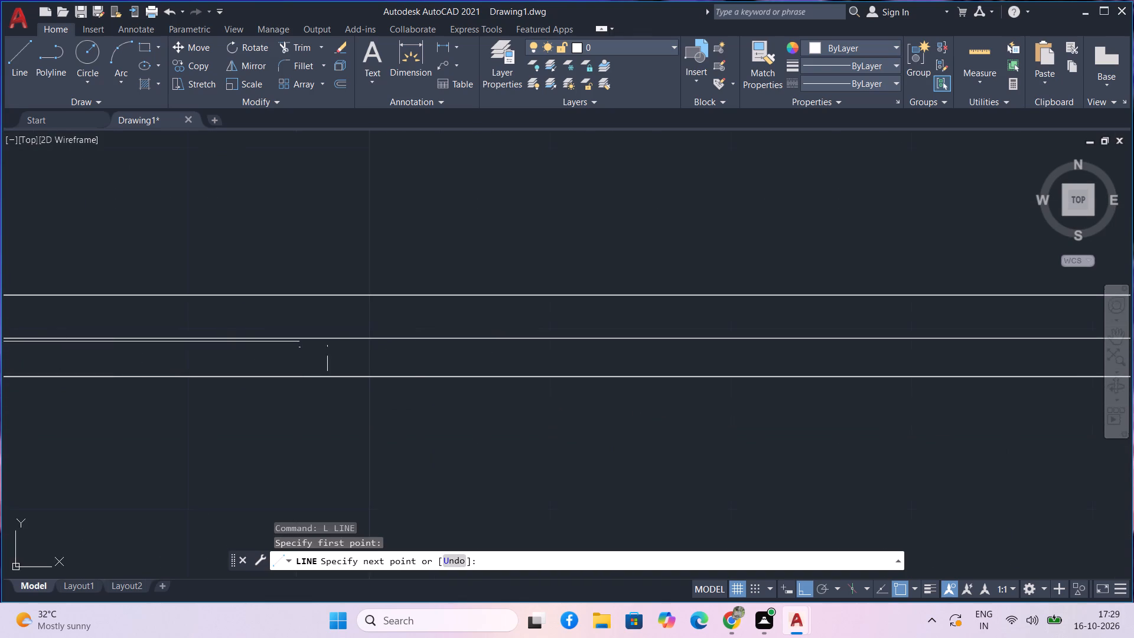
{"action": "scroll", "coordinate": [341, 349], "scroll_direction": "down", "scroll_amount": 3}
{"action": "scroll", "coordinate": [578, 352], "scroll_direction": "up", "scroll_amount": 5}
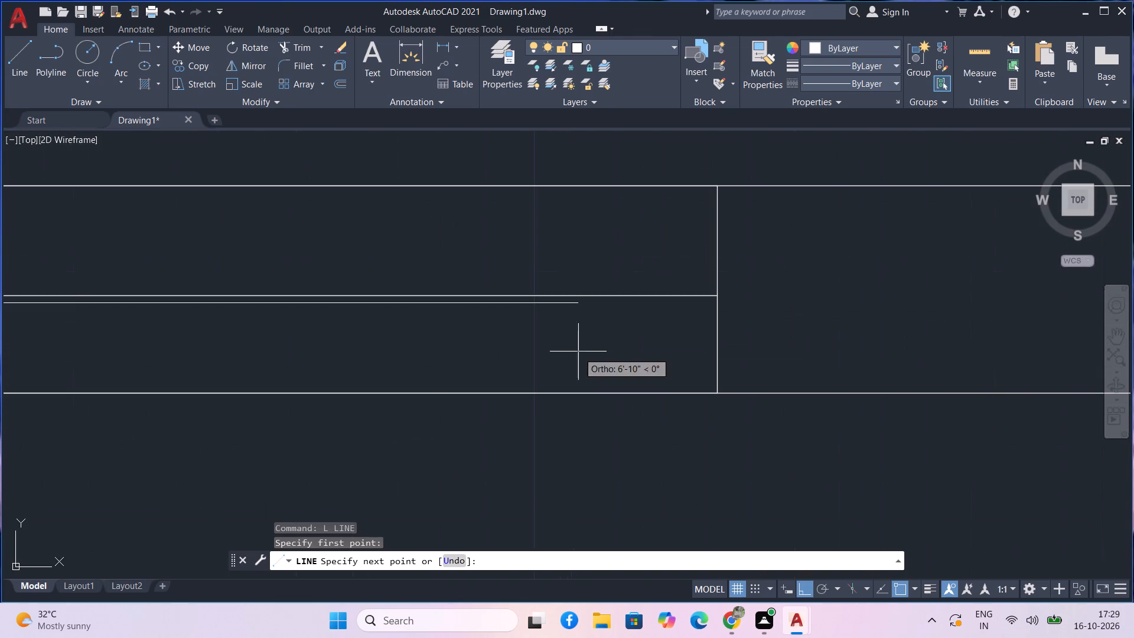
{"action": "left_click", "coordinate": [714, 304]}
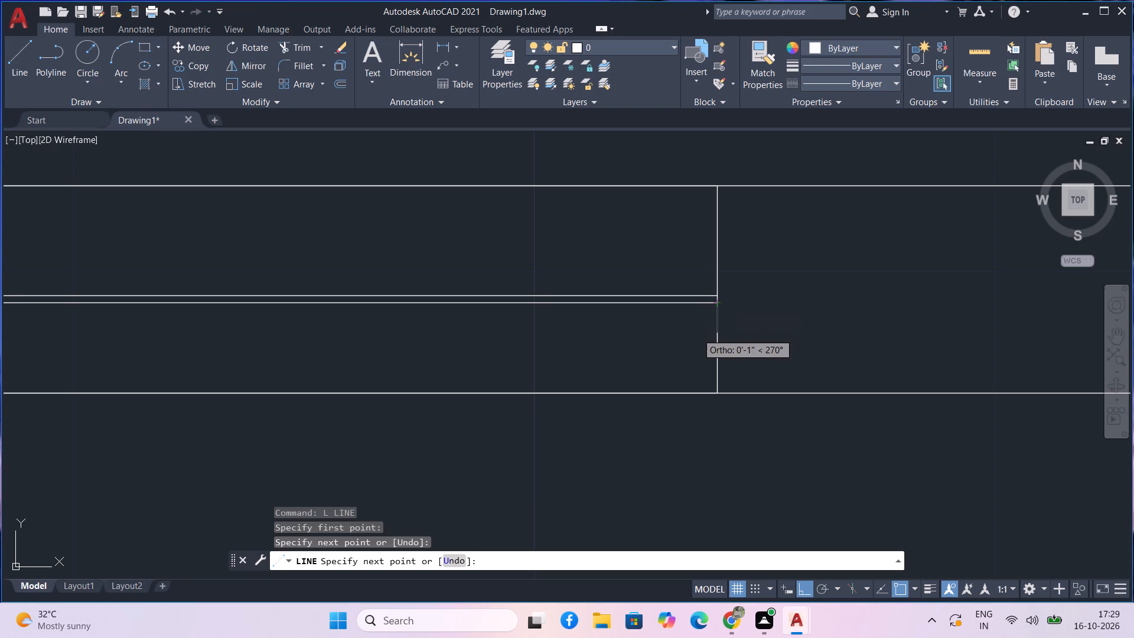
{"action": "key", "text": "space"}
Draw a third horizontal line, slightly lower, from the narrow bar's closed end to the rectangle's right edge.
{"action": "middle_click_drag", "start_coordinate": [530, 349], "coordinate": [822, 310]}
{"action": "scroll", "coordinate": [820, 311], "scroll_direction": "down", "scroll_amount": 2}
{"action": "scroll", "coordinate": [361, 309], "scroll_direction": "down", "scroll_amount": 2}
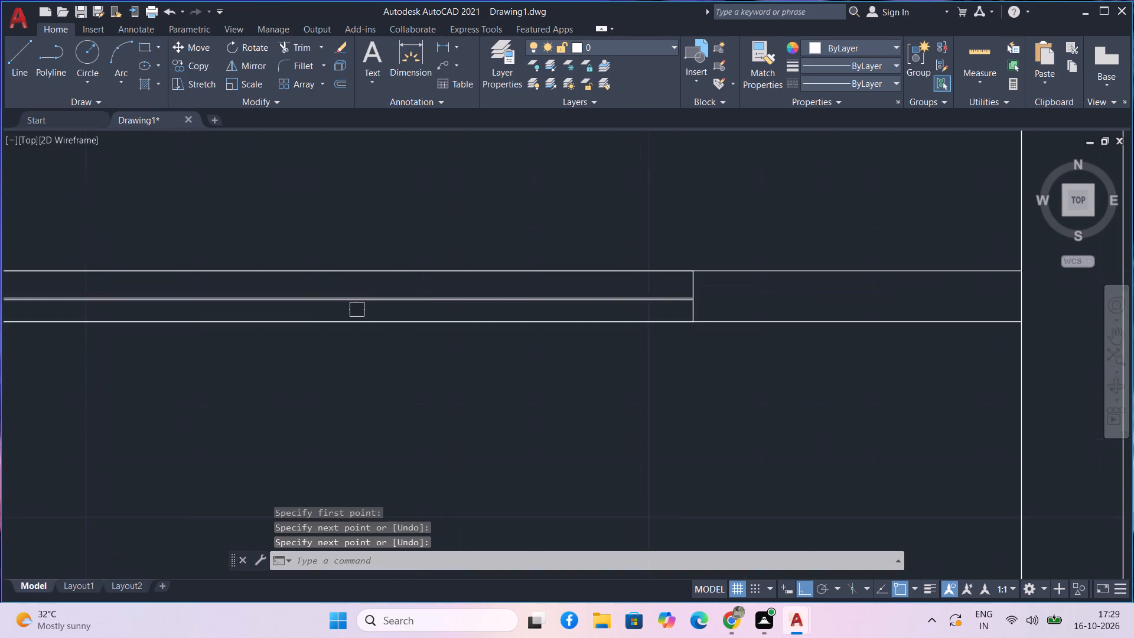
{"action": "middle_click_drag", "start_coordinate": [330, 324], "coordinate": [686, 322]}
{"action": "scroll", "coordinate": [328, 301], "scroll_direction": "up", "scroll_amount": 4}
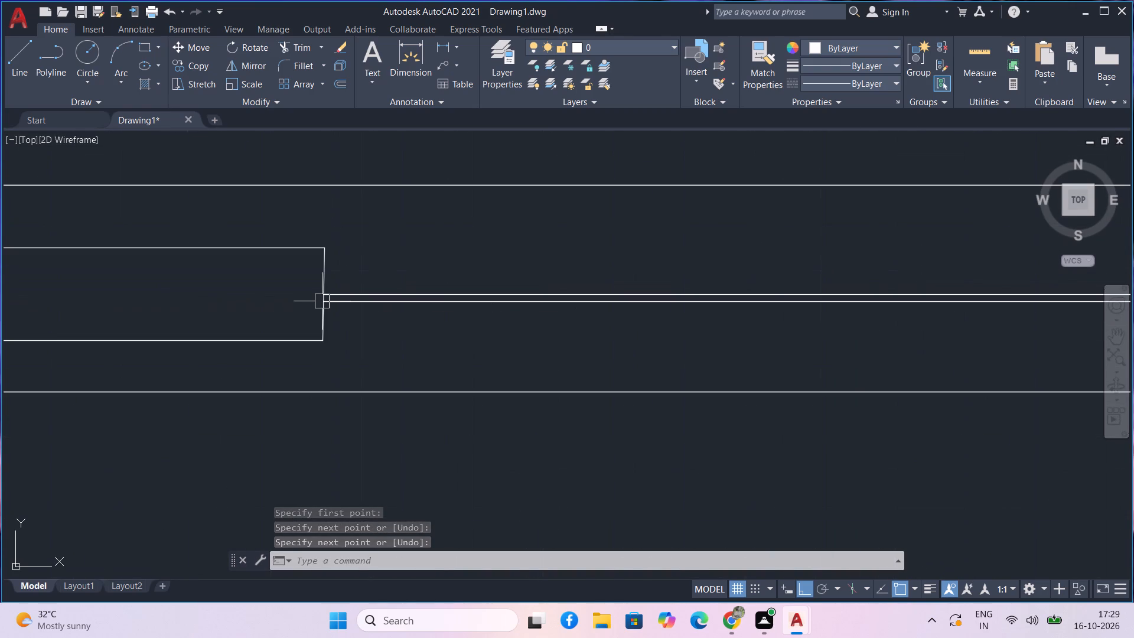
{"action": "type", "text": "l"}
{"action": "key", "text": "space"}
{"action": "scroll", "coordinate": [322, 301], "scroll_direction": "up", "scroll_amount": 1}
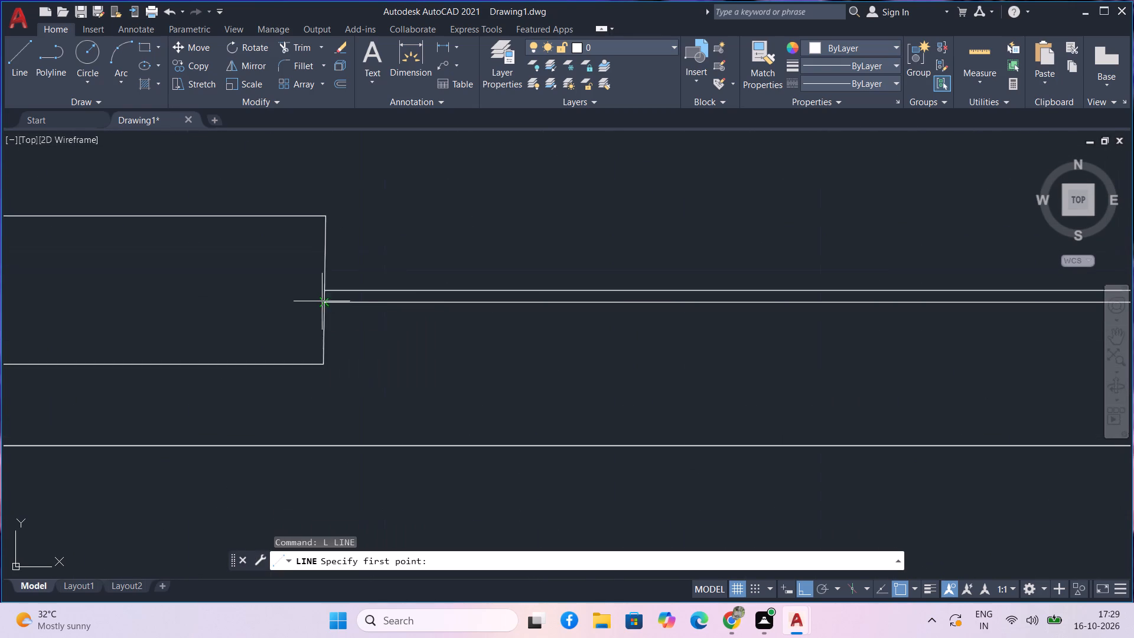
{"action": "scroll", "coordinate": [322, 301], "scroll_direction": "up", "scroll_amount": 1}
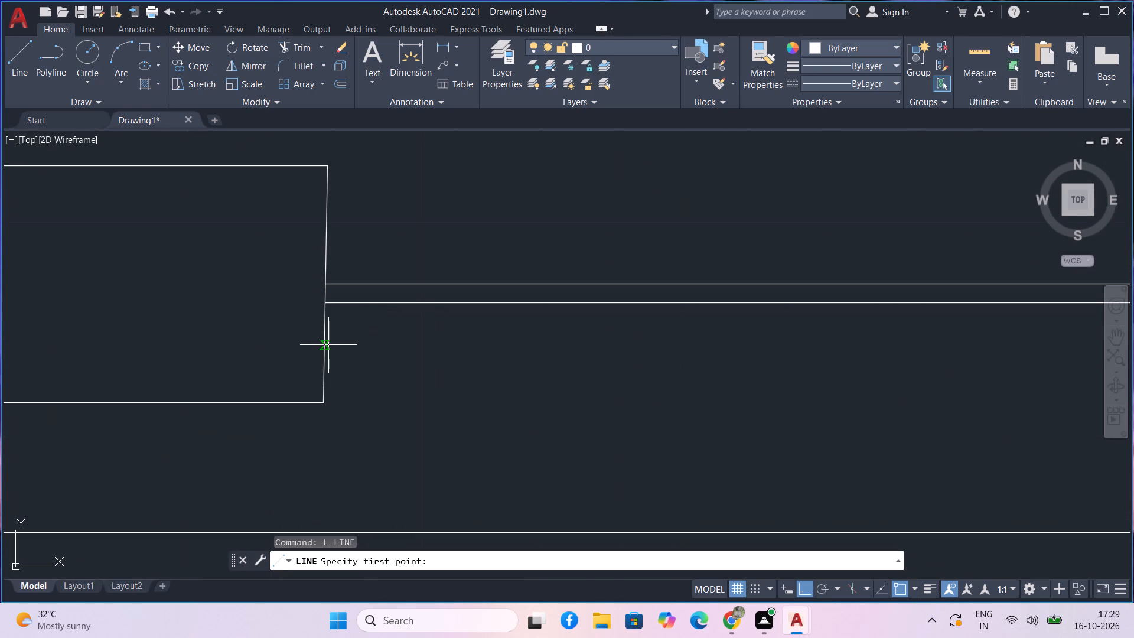
{"action": "left_click", "coordinate": [325, 345]}
{"action": "scroll", "coordinate": [548, 350], "scroll_direction": "down", "scroll_amount": 3}
{"action": "scroll", "coordinate": [600, 344], "scroll_direction": "down", "scroll_amount": 2}
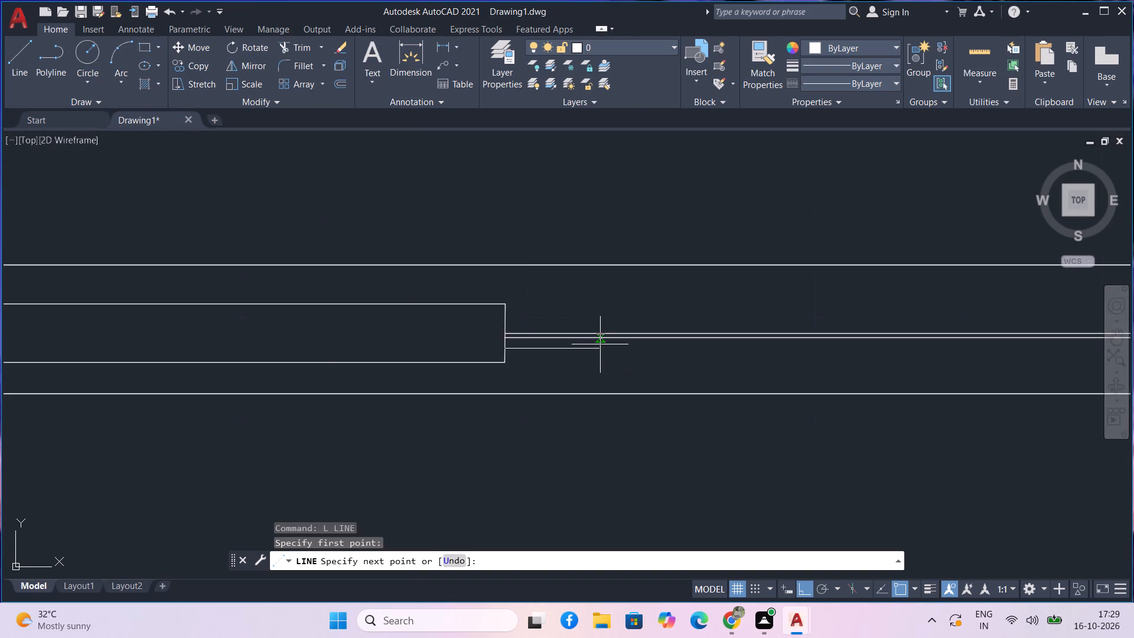
{"action": "scroll", "coordinate": [863, 349], "scroll_direction": "down", "scroll_amount": 1}
{"action": "middle_click_drag", "start_coordinate": [863, 349], "coordinate": [0, 370]}
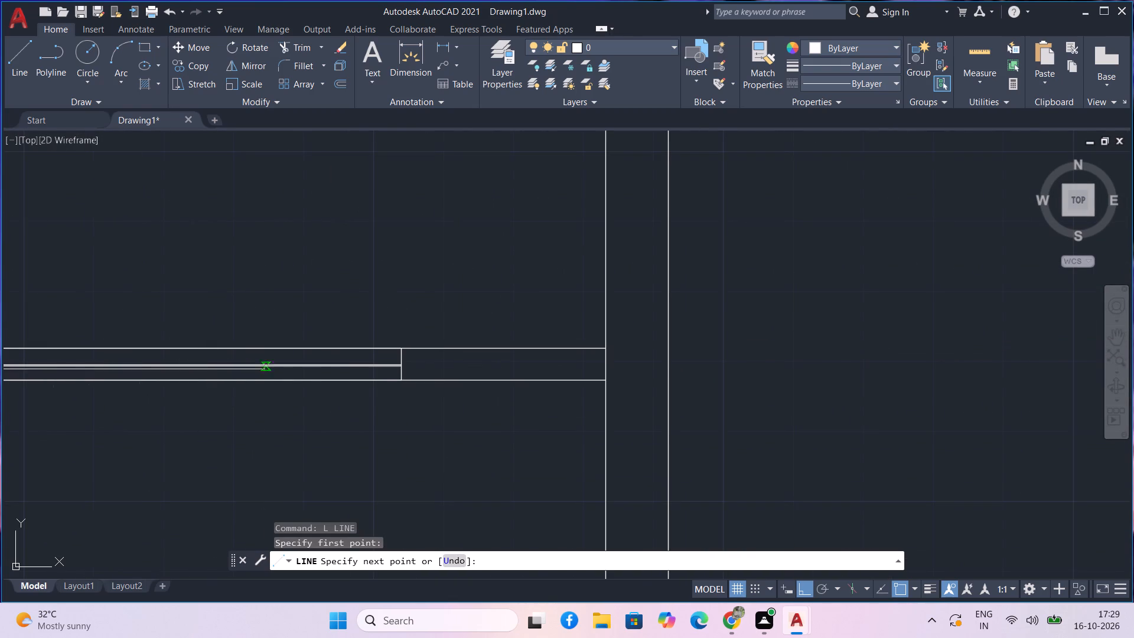
{"action": "scroll", "coordinate": [408, 368], "scroll_direction": "up", "scroll_amount": 4}
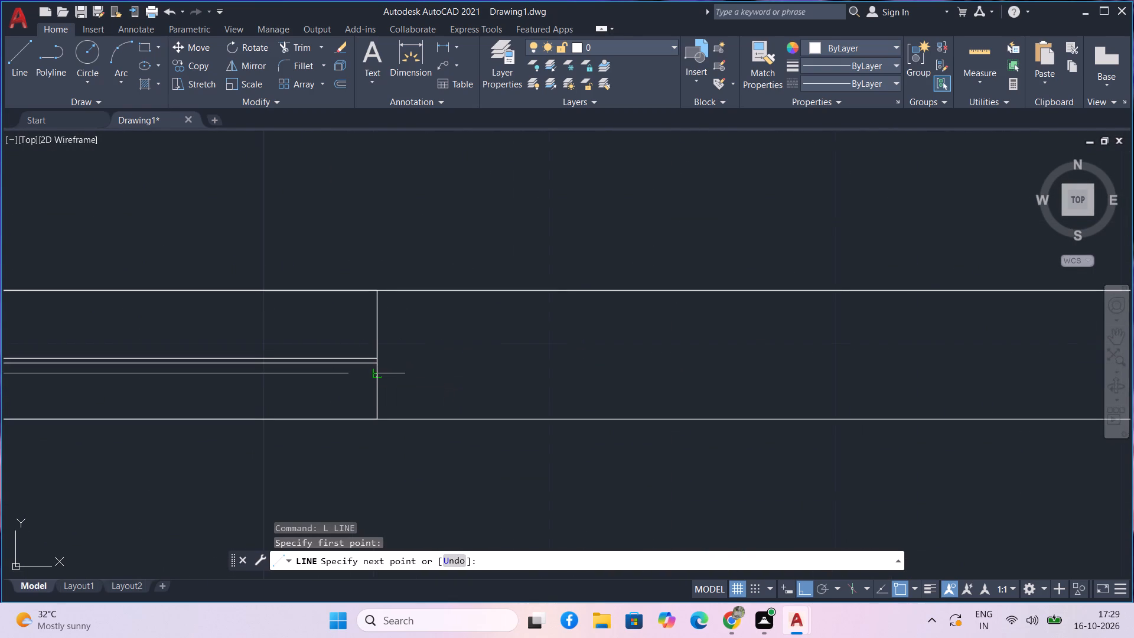
{"action": "left_click", "coordinate": [374, 376]}
{"action": "key", "text": "space"}
Examine the detailed rectangular element in the upper partition and the middle room below it.
{"action": "scroll", "coordinate": [383, 403], "scroll_direction": "down", "scroll_amount": 4}
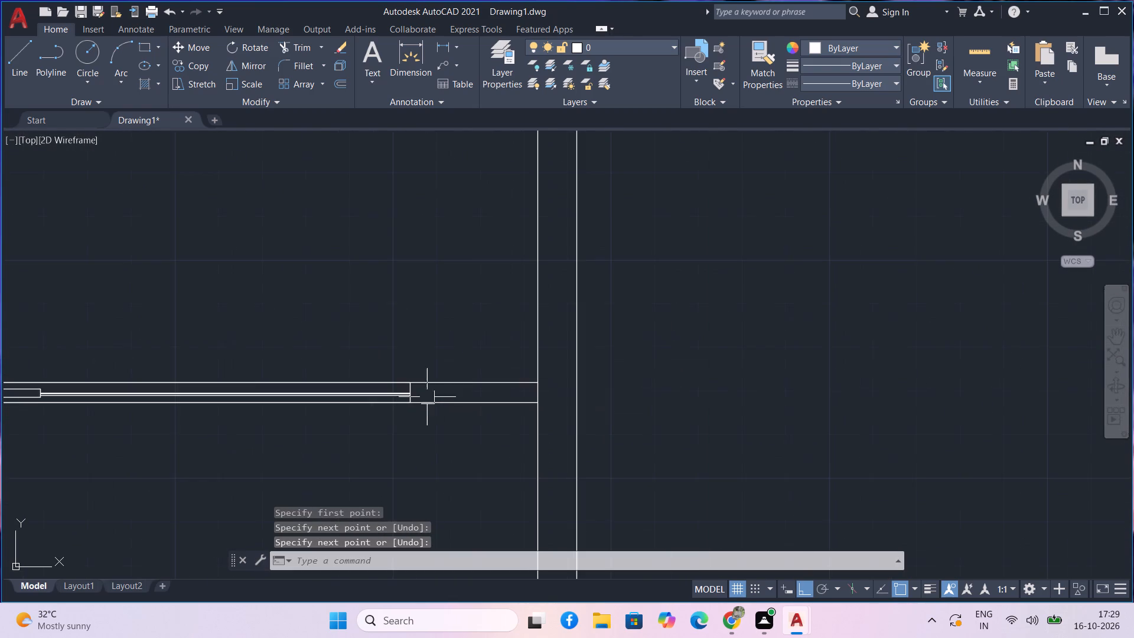
{"action": "middle_click_drag", "start_coordinate": [324, 486], "coordinate": [630, 463]}
{"action": "middle_click_drag", "start_coordinate": [491, 442], "coordinate": [579, 429]}
{"action": "middle_click_drag", "start_coordinate": [462, 420], "coordinate": [526, 420]}
{"action": "middle_click_drag", "start_coordinate": [467, 408], "coordinate": [490, 425]}
{"action": "scroll", "coordinate": [530, 396], "scroll_direction": "up", "scroll_amount": 3}
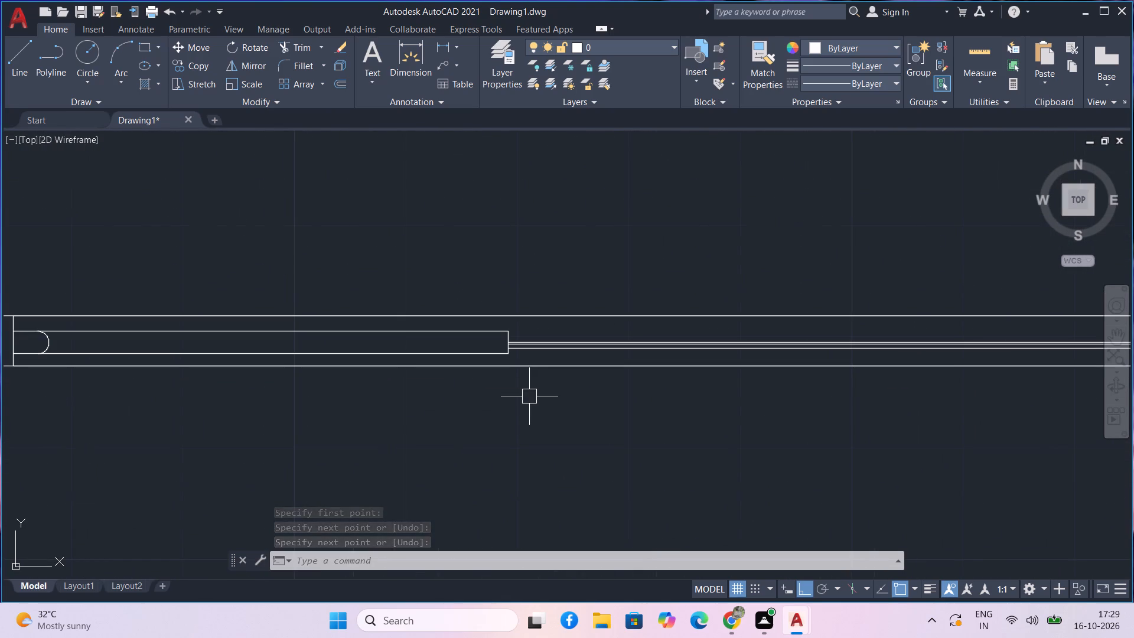
{"action": "scroll", "coordinate": [508, 440], "scroll_direction": "down", "scroll_amount": 1}
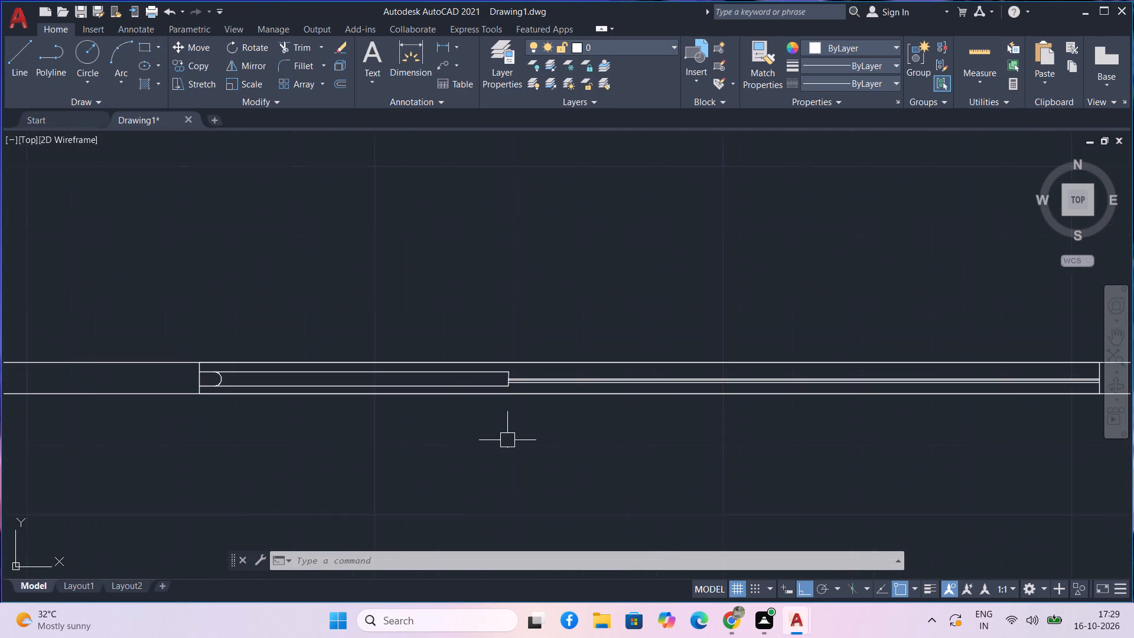
{"action": "scroll", "coordinate": [508, 449], "scroll_direction": "down", "scroll_amount": 3}
{"action": "middle_click_drag", "start_coordinate": [526, 468], "coordinate": [537, 366]}
{"action": "middle_click_drag", "start_coordinate": [542, 383], "coordinate": [543, 364]}
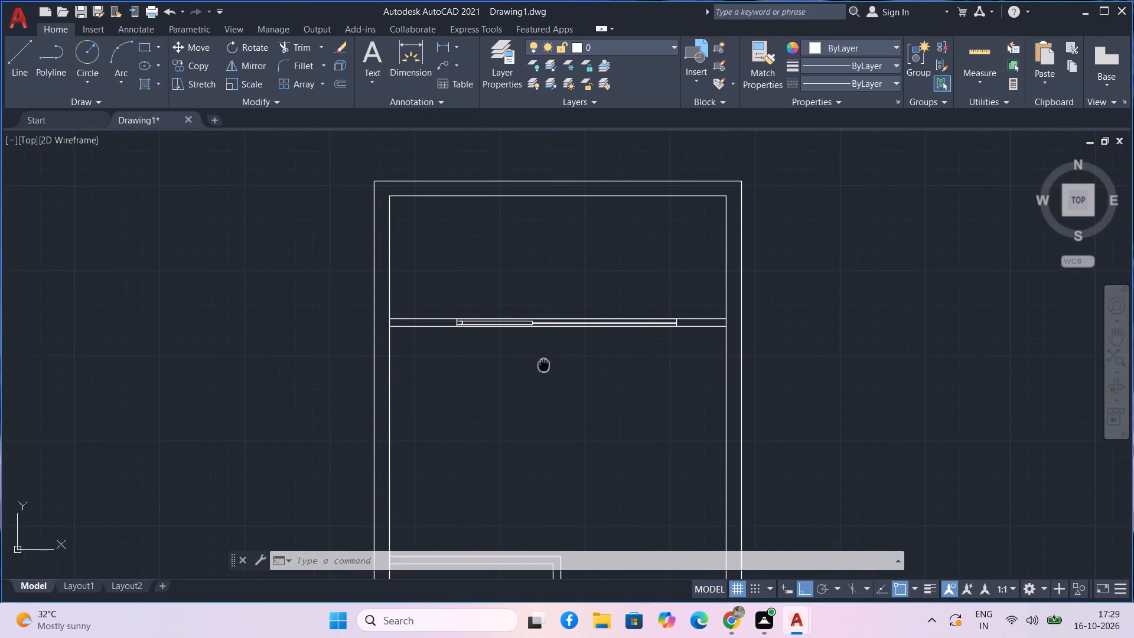
{"action": "middle_click_drag", "start_coordinate": [543, 364], "coordinate": [543, 364]}
{"action": "middle_click_drag", "start_coordinate": [538, 380], "coordinate": [536, 356]}
{"action": "middle_click_drag", "start_coordinate": [532, 388], "coordinate": [537, 362]}
{"action": "middle_click_drag", "start_coordinate": [537, 361], "coordinate": [537, 346]}
{"action": "middle_click_drag", "start_coordinate": [537, 354], "coordinate": [536, 336]}
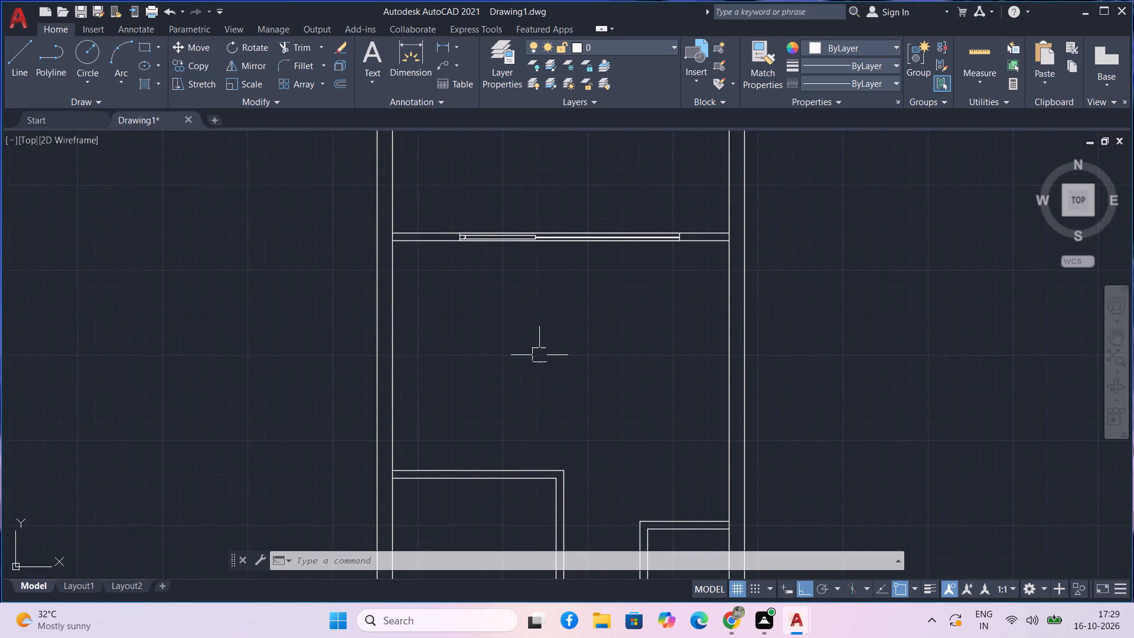
{"action": "middle_click_drag", "start_coordinate": [540, 356], "coordinate": [551, 330]}
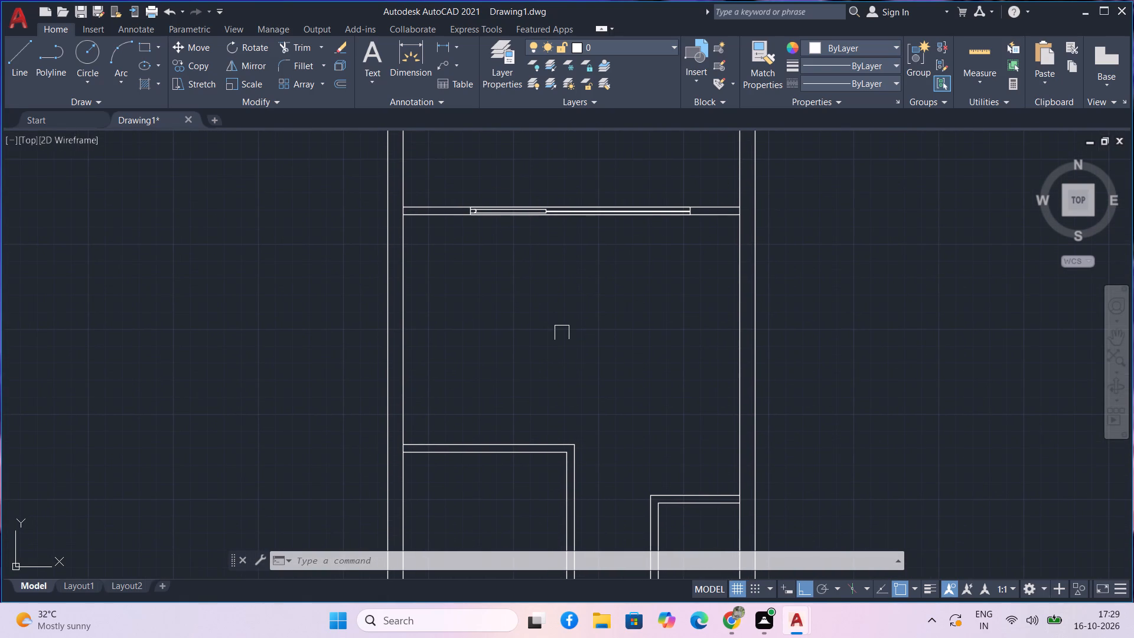
{"action": "middle_click_drag", "start_coordinate": [555, 340], "coordinate": [567, 294]}
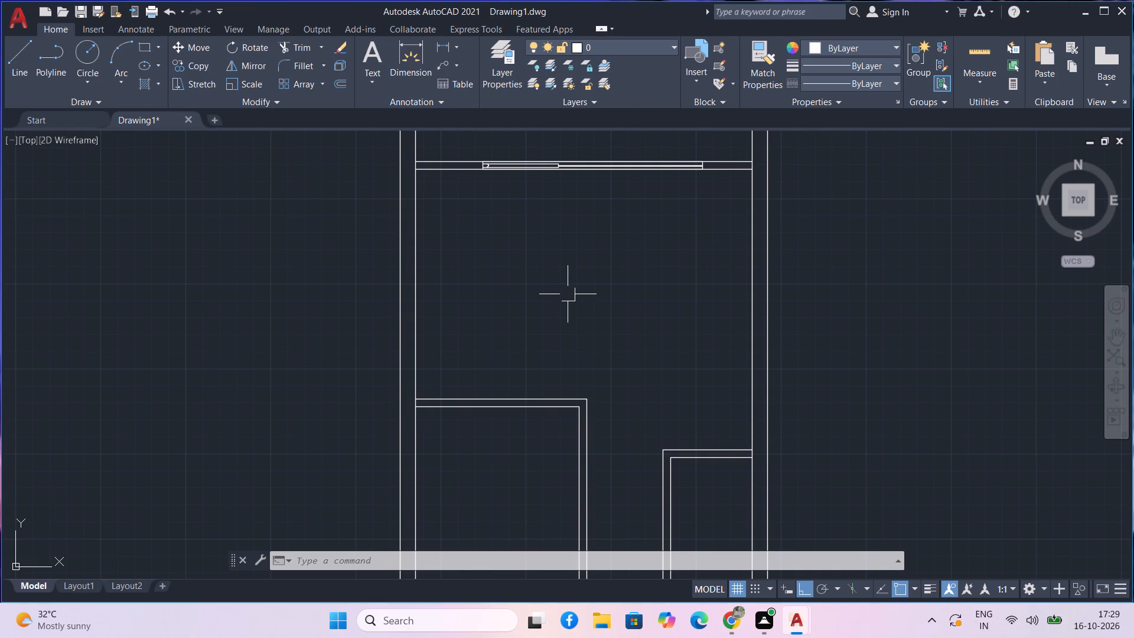
Draw a thin rectangle on the lower-left room's top partition, from the left outer wall's inner face to short of the partition's corner.
{"action": "type", "text": "rec"}
{"action": "key", "text": "space"}
{"action": "scroll", "coordinate": [442, 379], "scroll_direction": "up", "scroll_amount": 1}
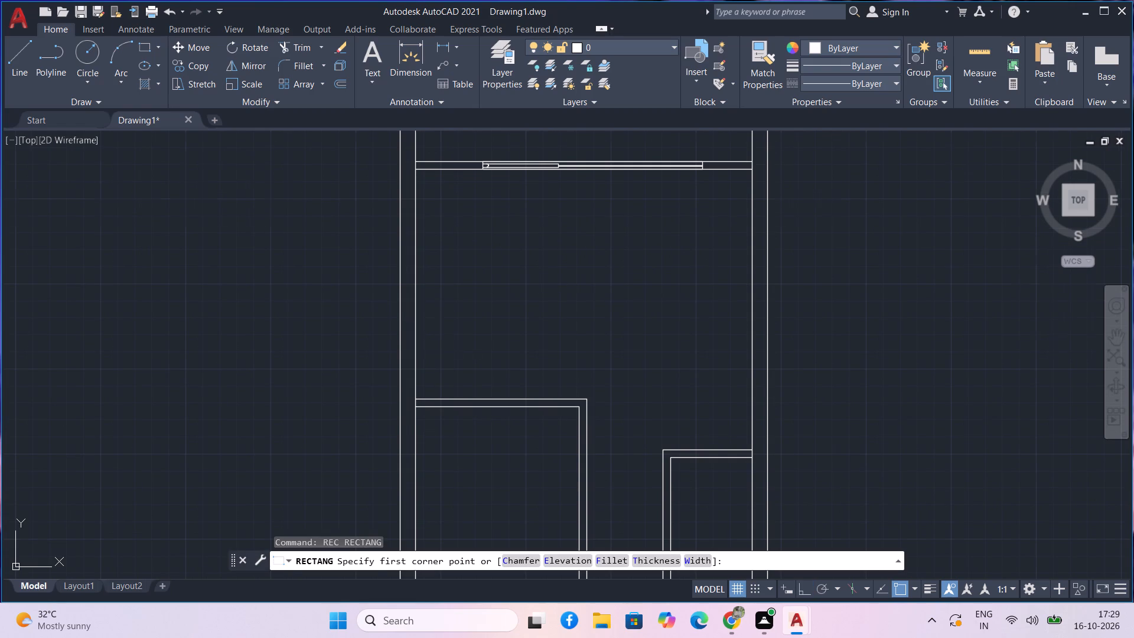
{"action": "scroll", "coordinate": [442, 379], "scroll_direction": "up", "scroll_amount": 2}
{"action": "scroll", "coordinate": [387, 419], "scroll_direction": "up", "scroll_amount": 1}
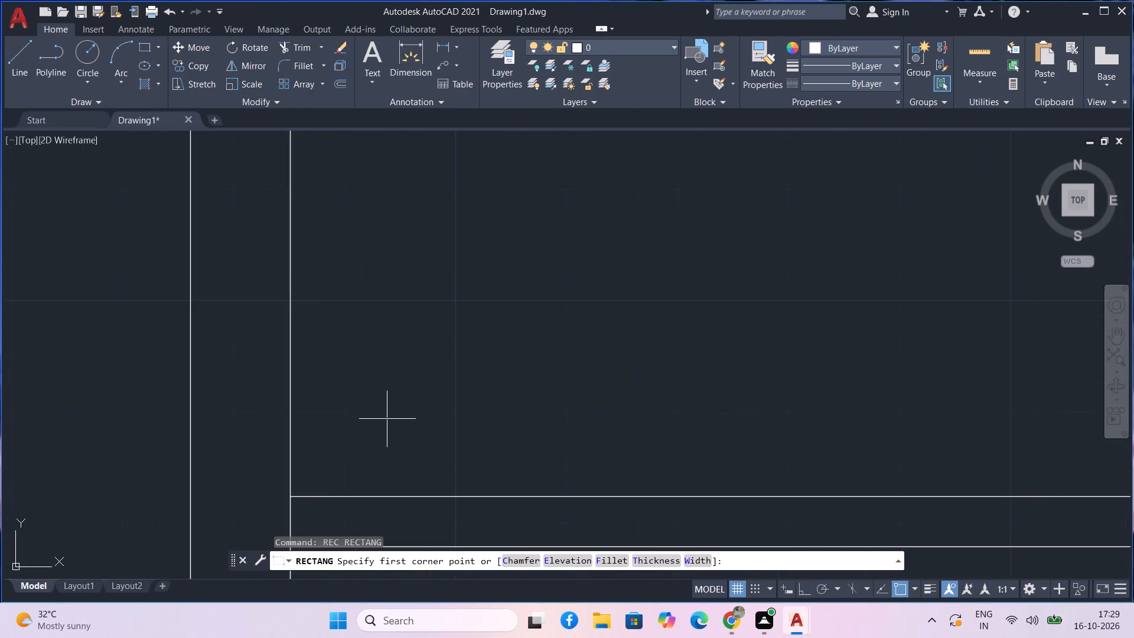
{"action": "middle_click_drag", "start_coordinate": [387, 419], "coordinate": [437, 338]}
{"action": "middle_click_drag", "start_coordinate": [432, 344], "coordinate": [438, 330]}
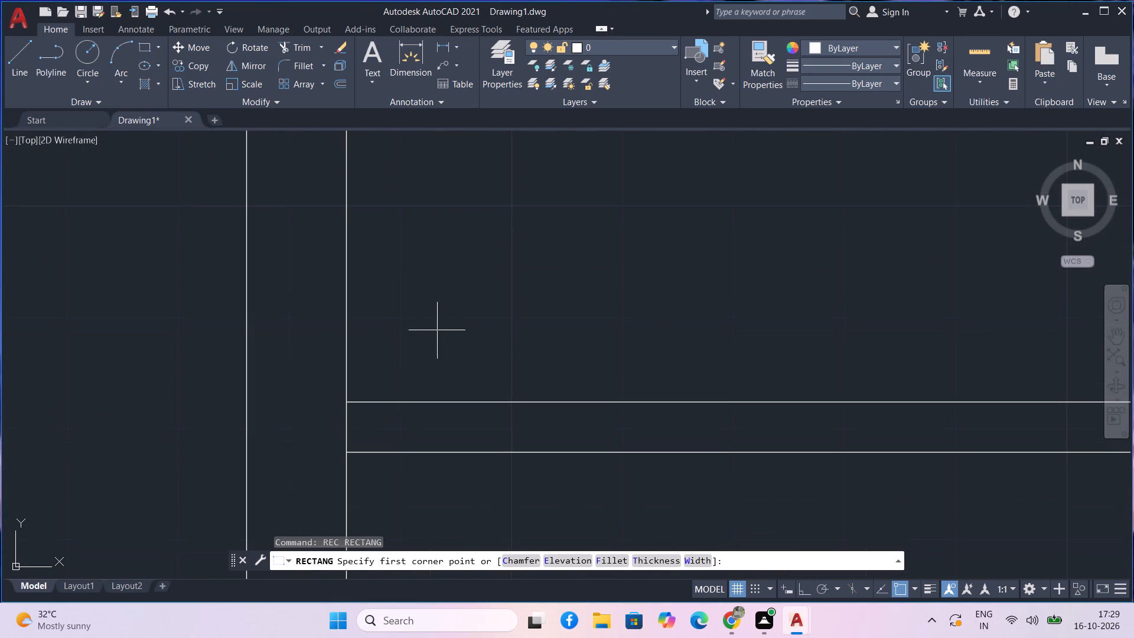
{"action": "scroll", "coordinate": [429, 340], "scroll_direction": "up", "scroll_amount": 1}
{"action": "middle_click_drag", "start_coordinate": [429, 340], "coordinate": [501, 321]}
{"action": "middle_click_drag", "start_coordinate": [501, 321], "coordinate": [486, 349]}
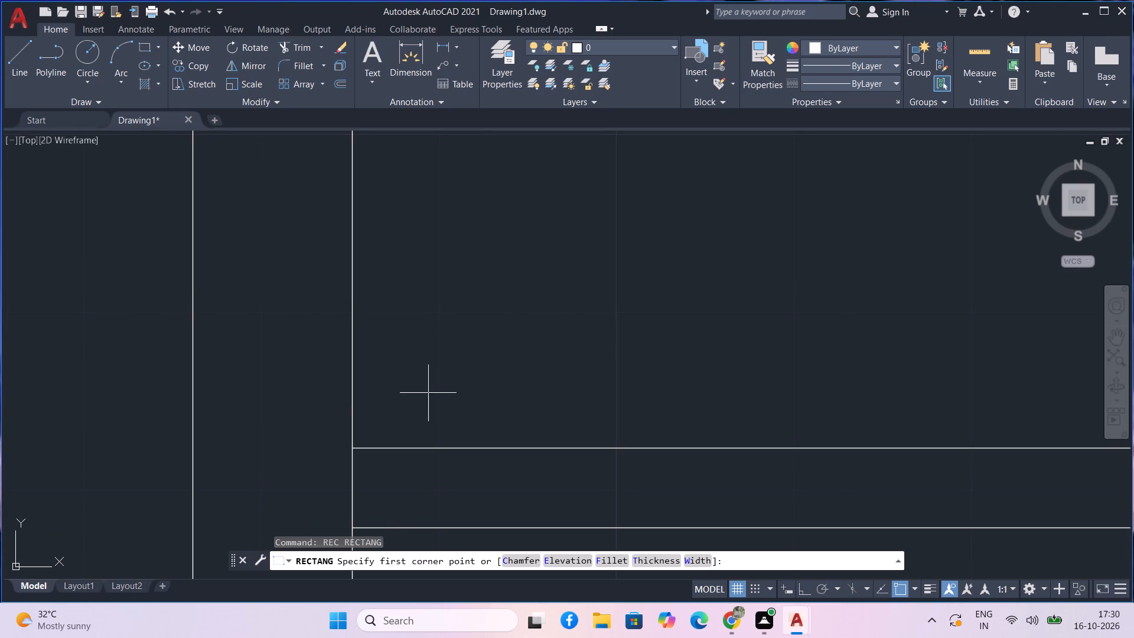
{"action": "left_click", "coordinate": [352, 399]}
{"action": "scroll", "coordinate": [671, 398], "scroll_direction": "down", "scroll_amount": 1}
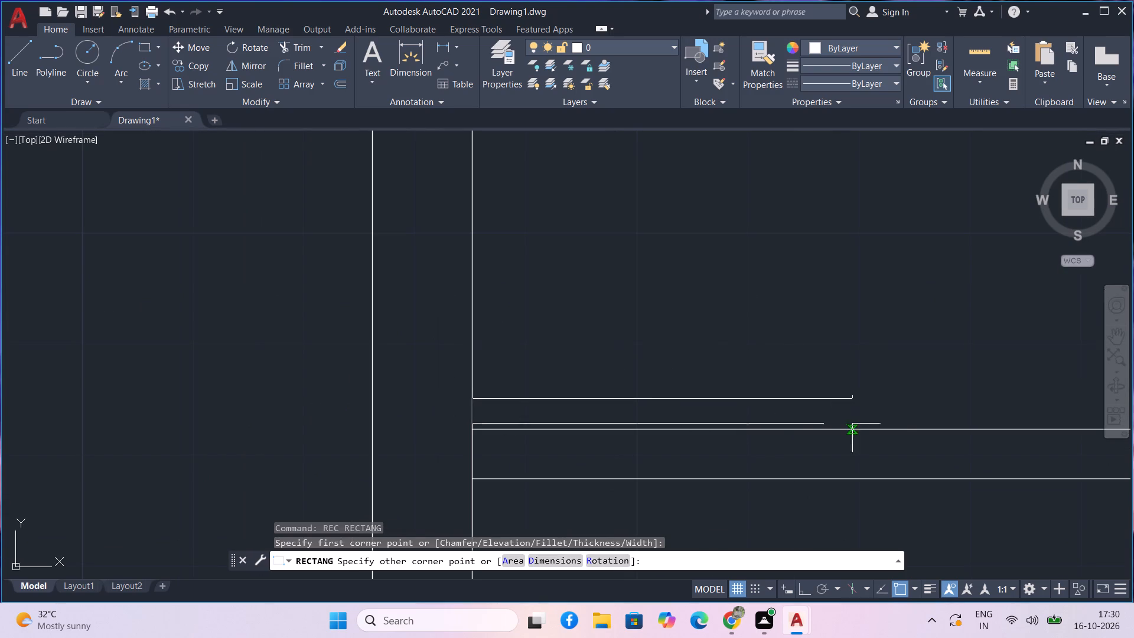
{"action": "middle_click_drag", "start_coordinate": [901, 425], "coordinate": [450, 430]}
{"action": "scroll", "coordinate": [450, 430], "scroll_direction": "down", "scroll_amount": 1}
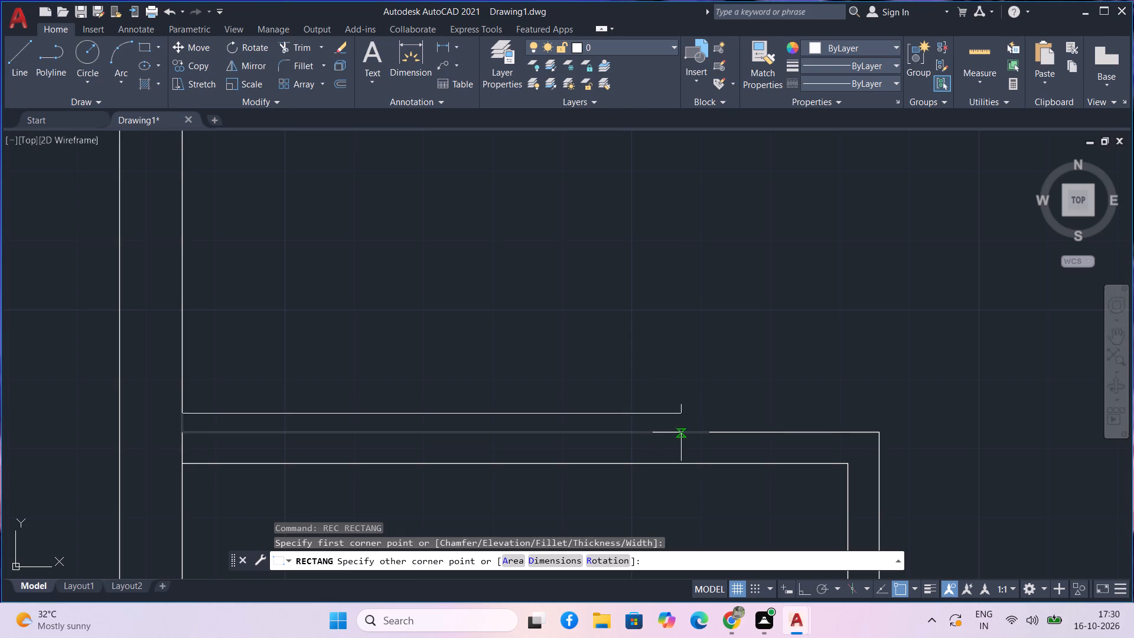
{"action": "scroll", "coordinate": [685, 433], "scroll_direction": "up", "scroll_amount": 3}
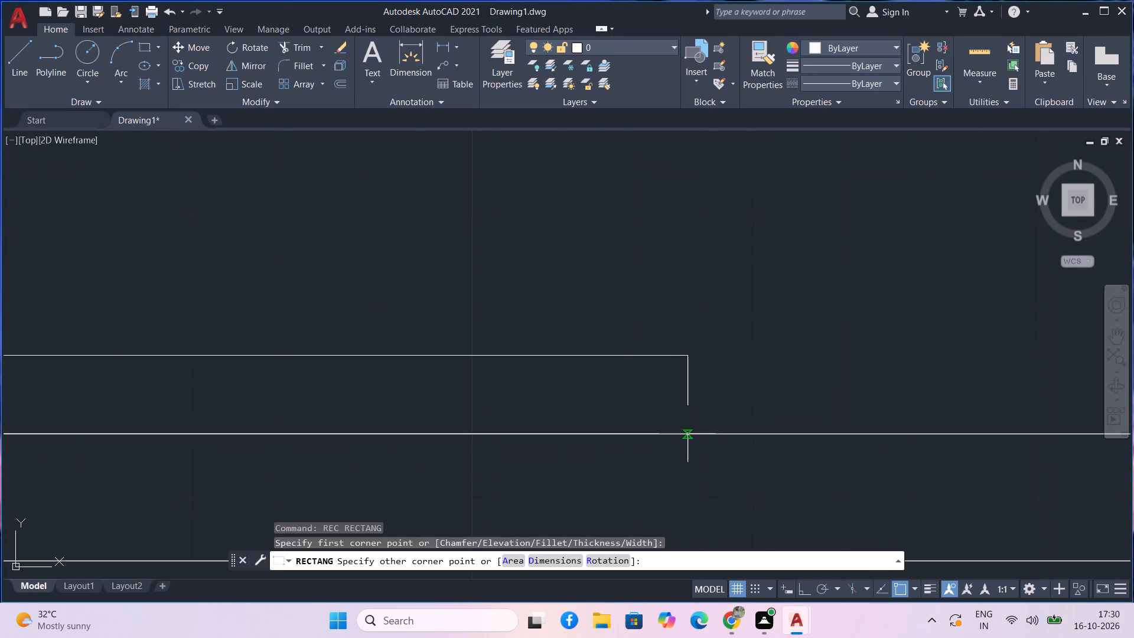
{"action": "left_click", "coordinate": [687, 434]}
{"action": "scroll", "coordinate": [716, 402], "scroll_direction": "down", "scroll_amount": 2}
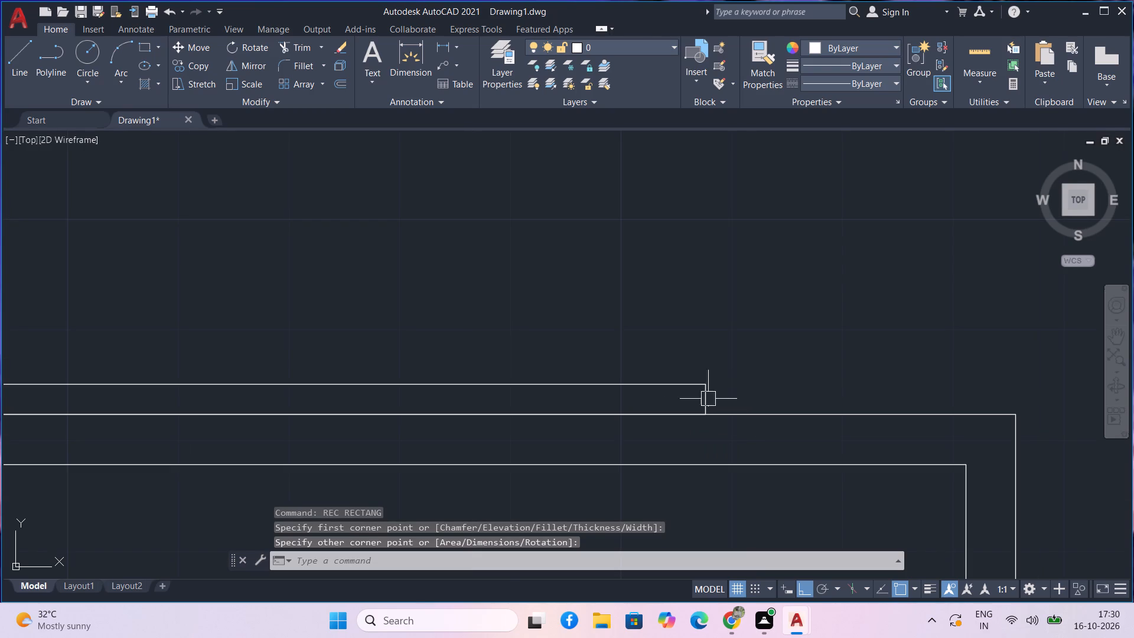
Explode the new thin rectangle into separate lines.
{"action": "scroll", "coordinate": [693, 398], "scroll_direction": "up", "scroll_amount": 2}
{"action": "left_click", "coordinate": [672, 368]}
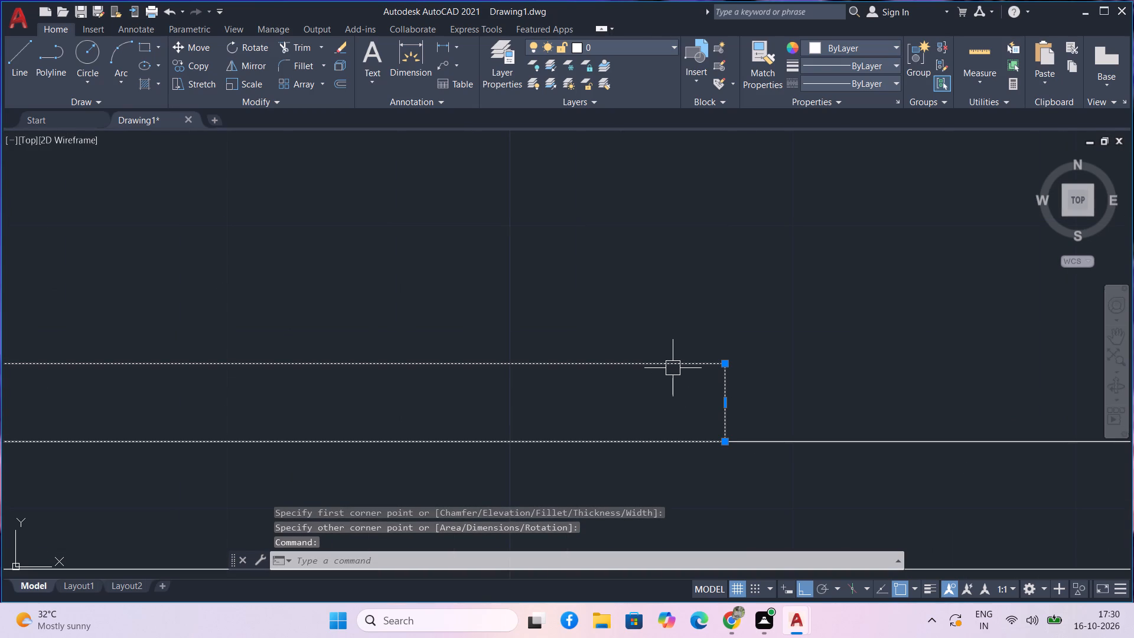
{"action": "type", "text": "x"}
{"action": "key", "text": "space"}
Offset the exploded rectangle's right edge 2" inward.
{"action": "scroll", "coordinate": [673, 370], "scroll_direction": "up", "scroll_amount": 2}
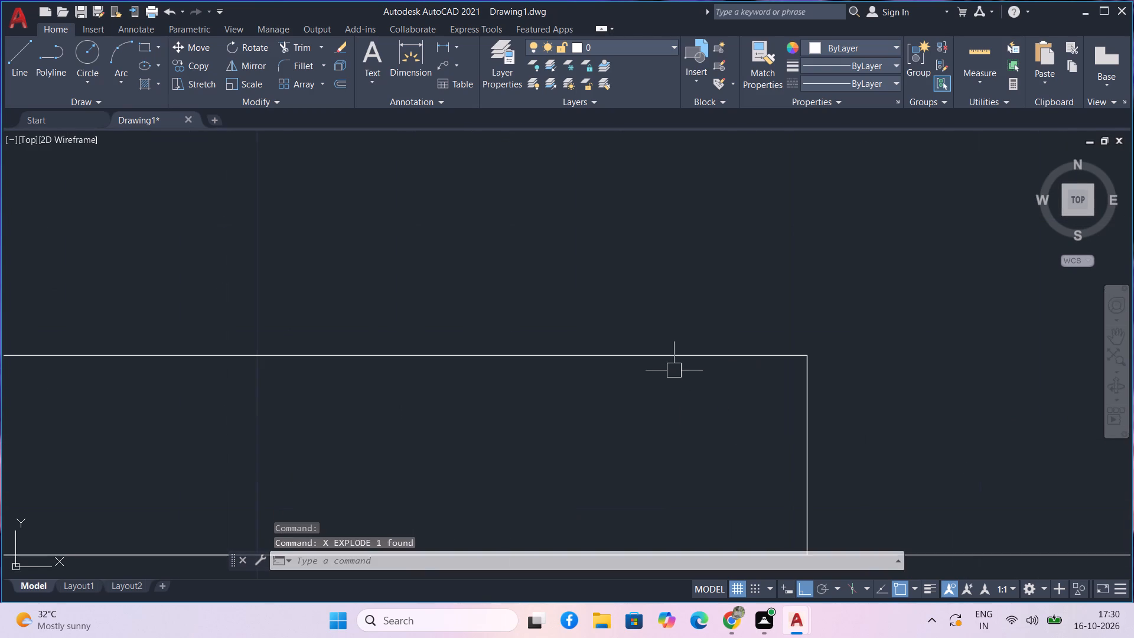
{"action": "middle_click_drag", "start_coordinate": [700, 405], "coordinate": [642, 375]}
{"action": "type", "text": "o"}
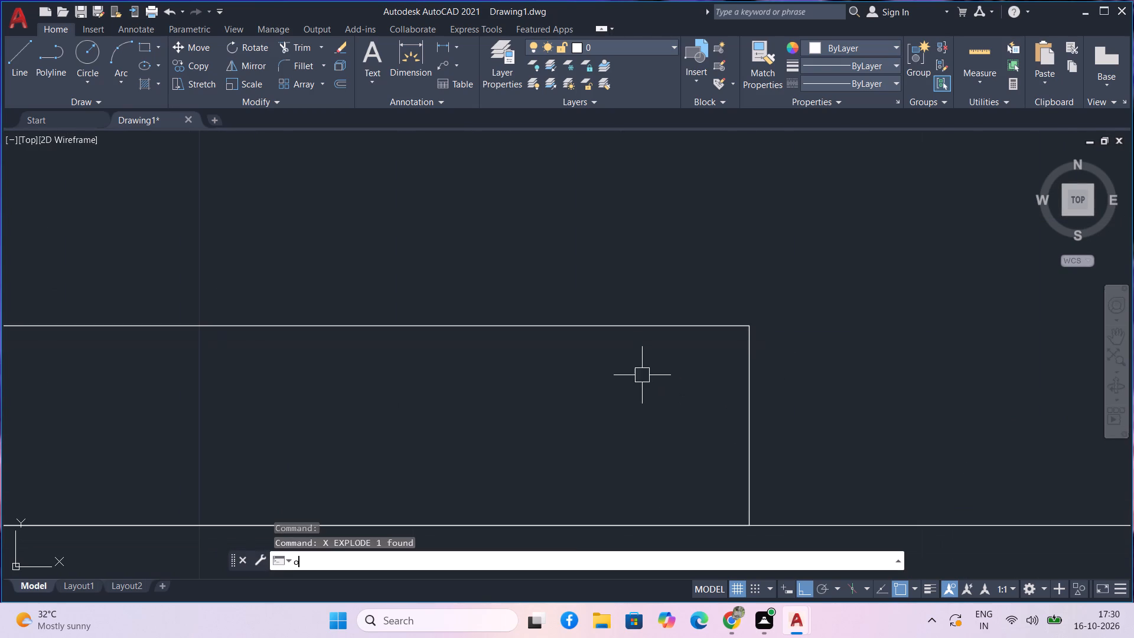
{"action": "key", "text": "space"}
{"action": "key", "text": "2"}
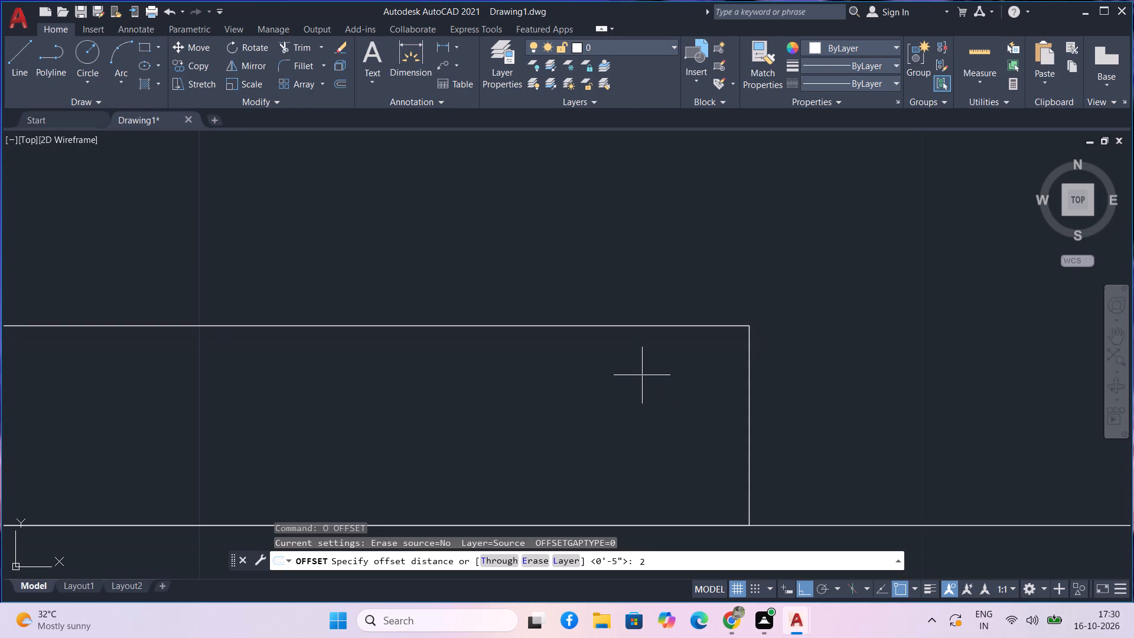
{"action": "key", "text": "Return"}
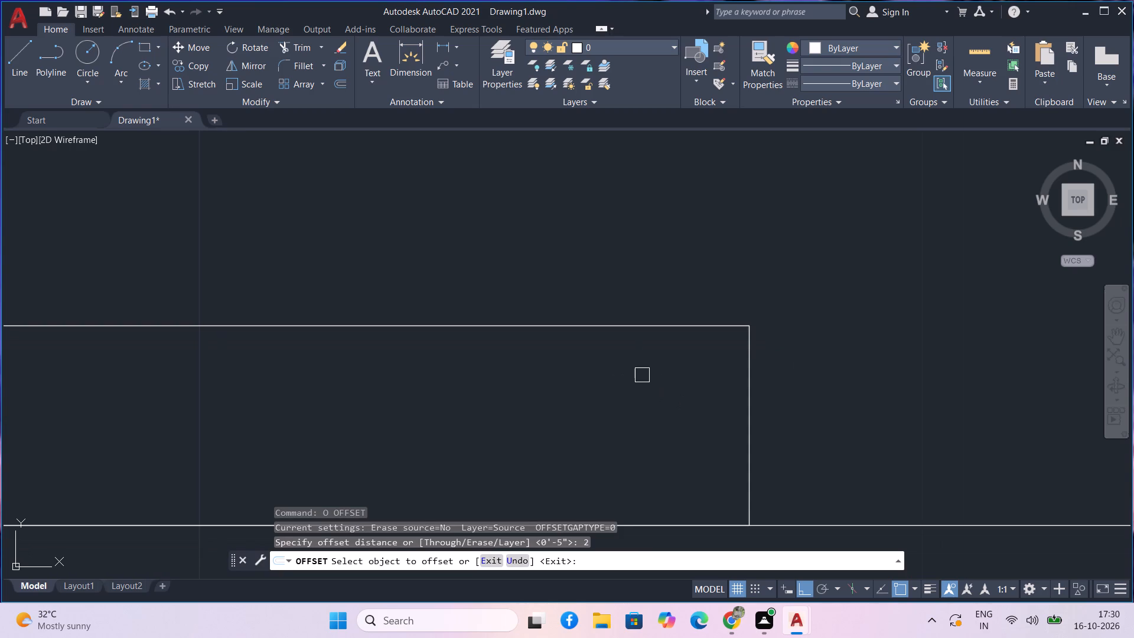
{"action": "left_click_drag", "start_coordinate": [744, 422], "coordinate": [750, 419]}
{"action": "left_click", "coordinate": [617, 468]}
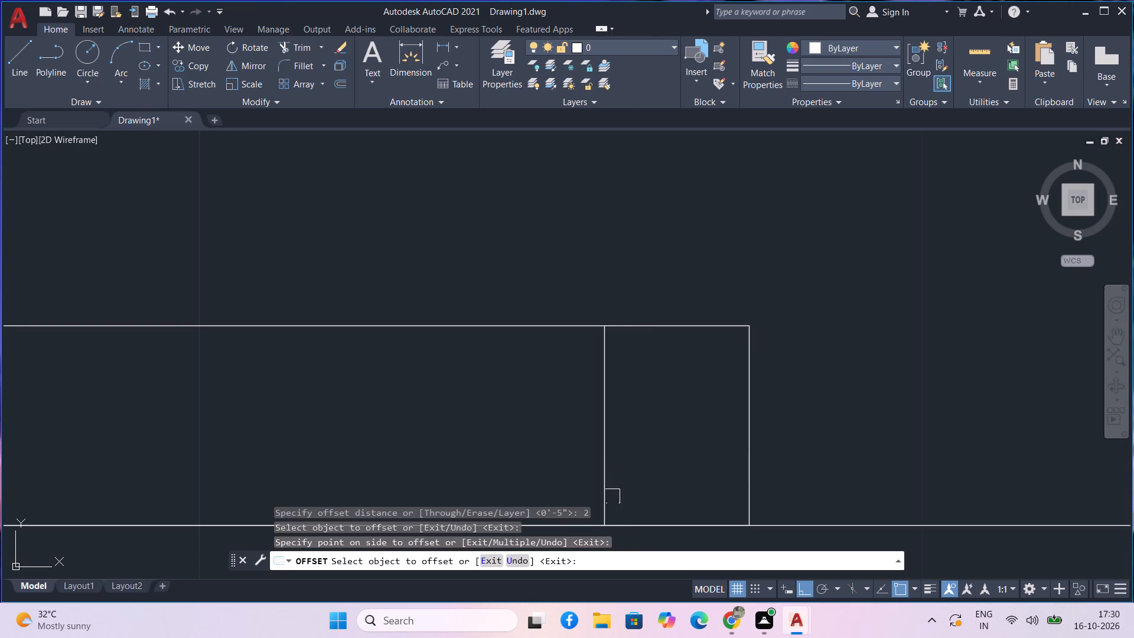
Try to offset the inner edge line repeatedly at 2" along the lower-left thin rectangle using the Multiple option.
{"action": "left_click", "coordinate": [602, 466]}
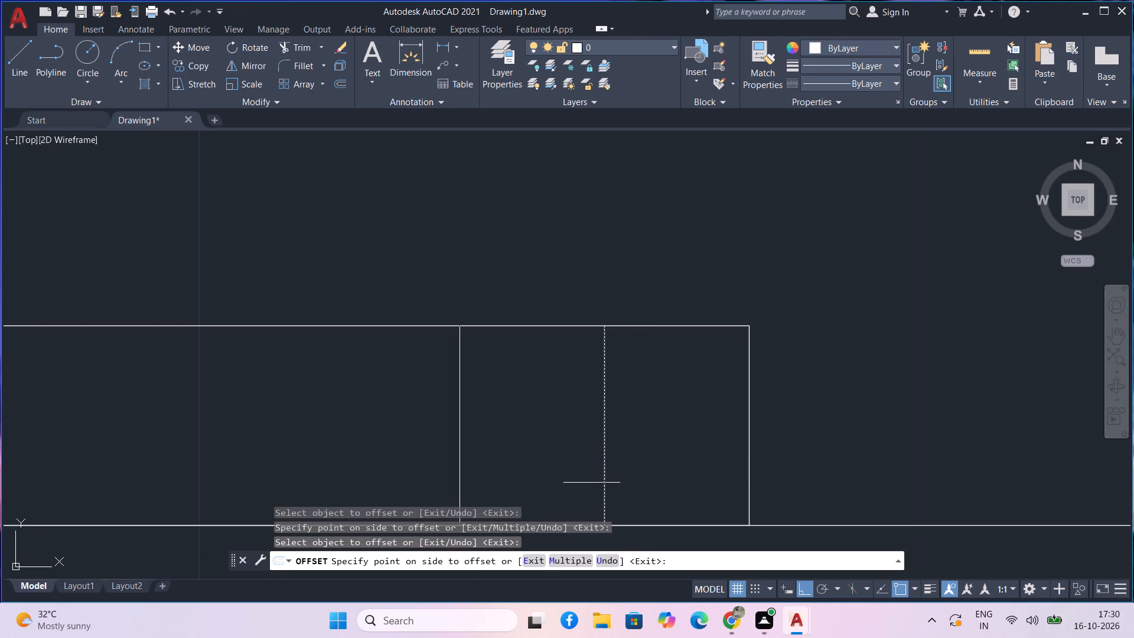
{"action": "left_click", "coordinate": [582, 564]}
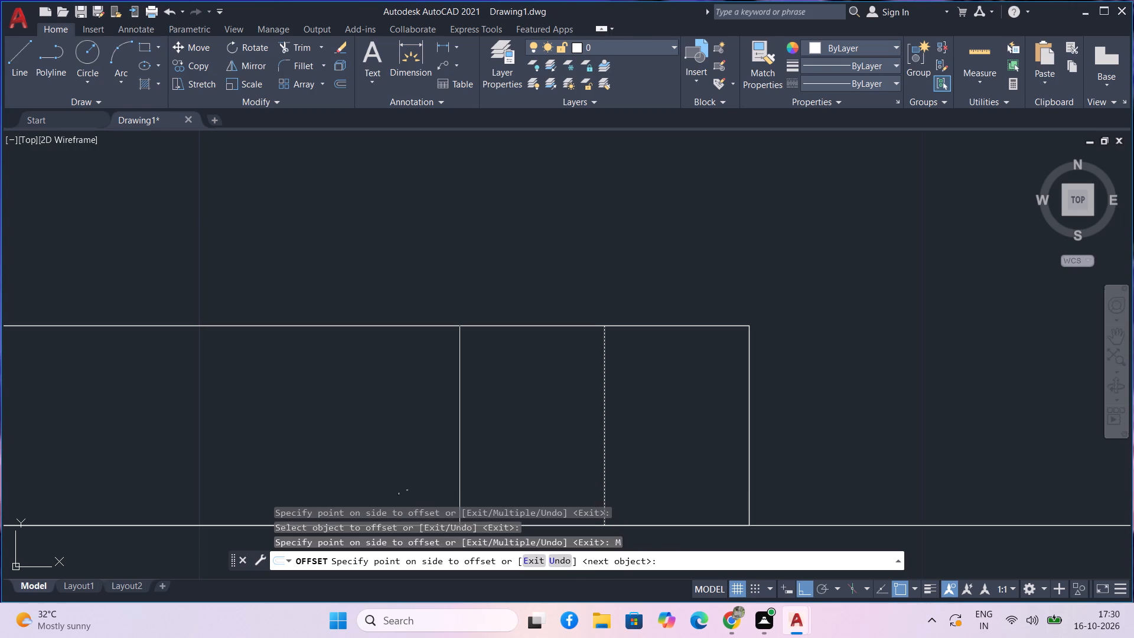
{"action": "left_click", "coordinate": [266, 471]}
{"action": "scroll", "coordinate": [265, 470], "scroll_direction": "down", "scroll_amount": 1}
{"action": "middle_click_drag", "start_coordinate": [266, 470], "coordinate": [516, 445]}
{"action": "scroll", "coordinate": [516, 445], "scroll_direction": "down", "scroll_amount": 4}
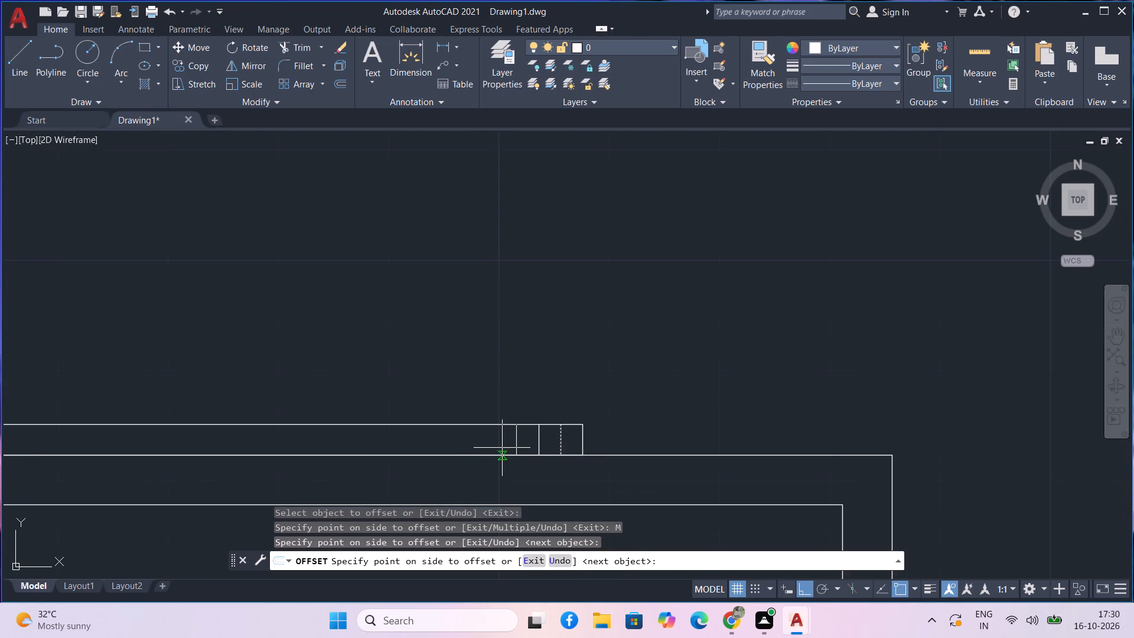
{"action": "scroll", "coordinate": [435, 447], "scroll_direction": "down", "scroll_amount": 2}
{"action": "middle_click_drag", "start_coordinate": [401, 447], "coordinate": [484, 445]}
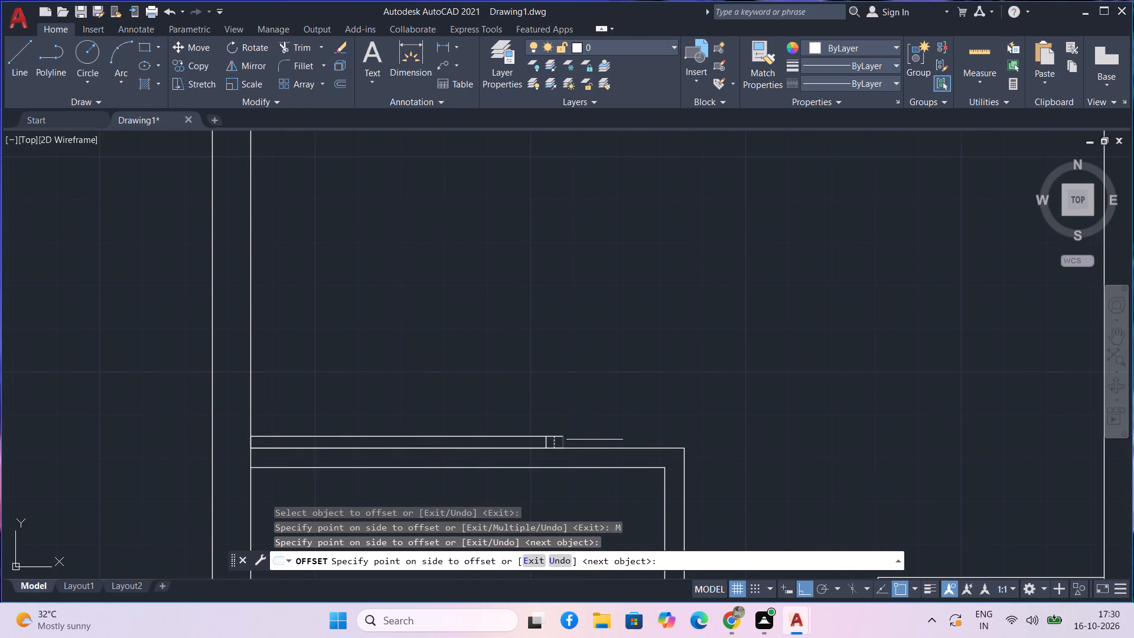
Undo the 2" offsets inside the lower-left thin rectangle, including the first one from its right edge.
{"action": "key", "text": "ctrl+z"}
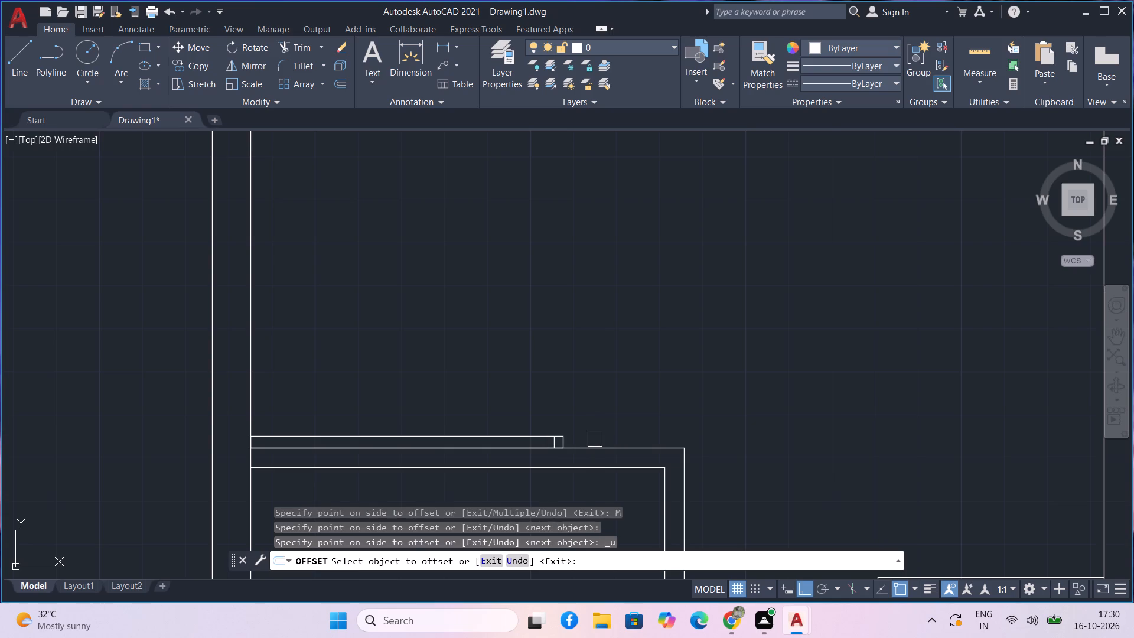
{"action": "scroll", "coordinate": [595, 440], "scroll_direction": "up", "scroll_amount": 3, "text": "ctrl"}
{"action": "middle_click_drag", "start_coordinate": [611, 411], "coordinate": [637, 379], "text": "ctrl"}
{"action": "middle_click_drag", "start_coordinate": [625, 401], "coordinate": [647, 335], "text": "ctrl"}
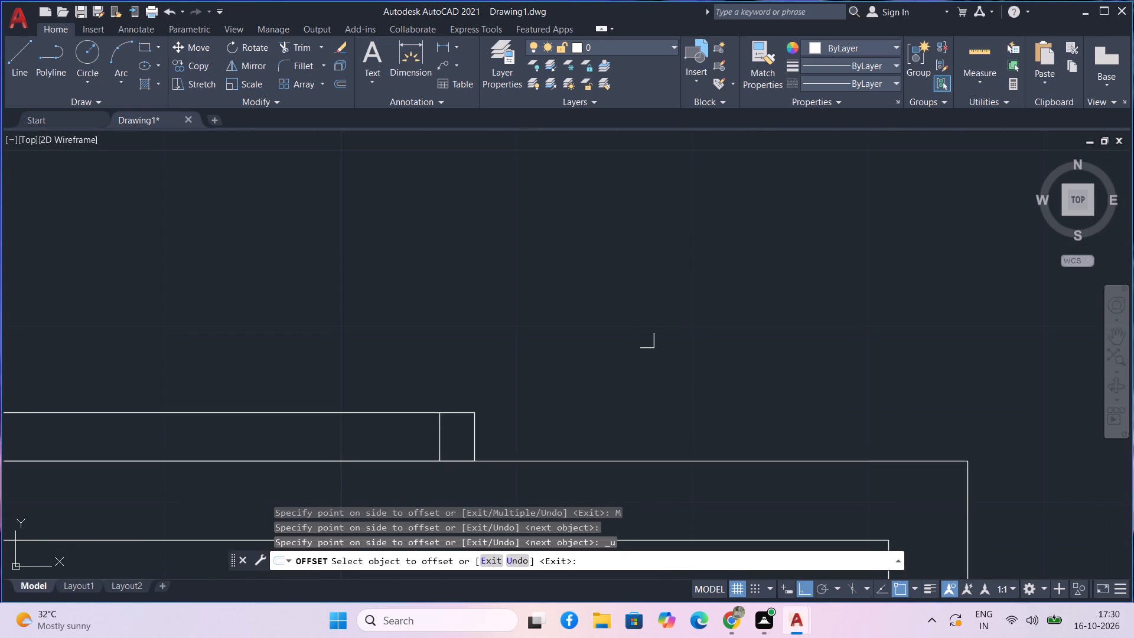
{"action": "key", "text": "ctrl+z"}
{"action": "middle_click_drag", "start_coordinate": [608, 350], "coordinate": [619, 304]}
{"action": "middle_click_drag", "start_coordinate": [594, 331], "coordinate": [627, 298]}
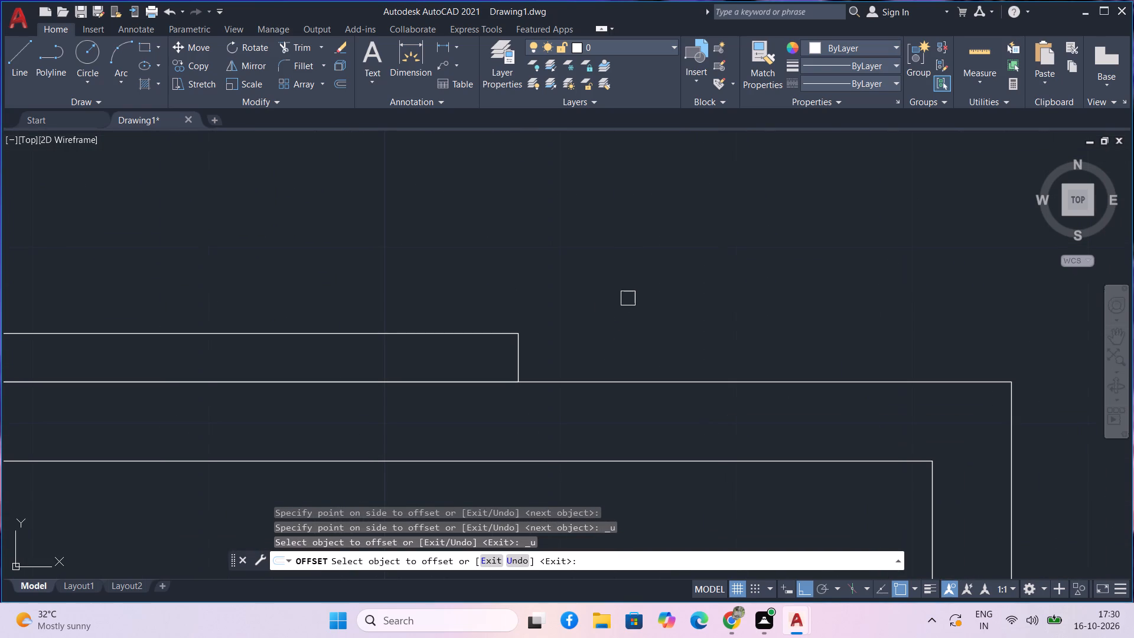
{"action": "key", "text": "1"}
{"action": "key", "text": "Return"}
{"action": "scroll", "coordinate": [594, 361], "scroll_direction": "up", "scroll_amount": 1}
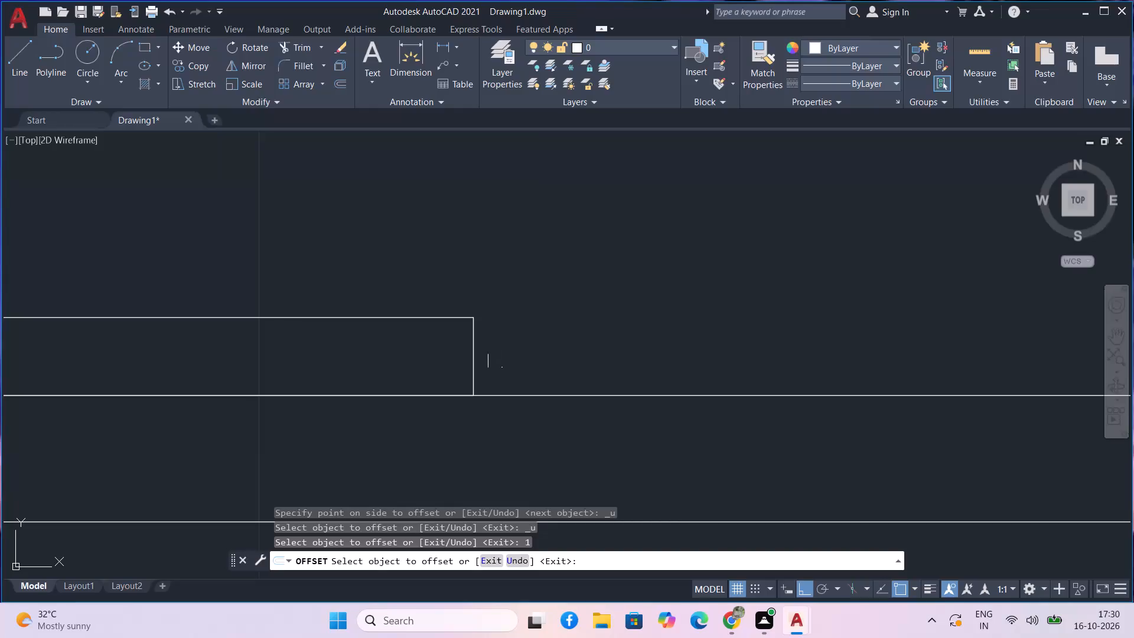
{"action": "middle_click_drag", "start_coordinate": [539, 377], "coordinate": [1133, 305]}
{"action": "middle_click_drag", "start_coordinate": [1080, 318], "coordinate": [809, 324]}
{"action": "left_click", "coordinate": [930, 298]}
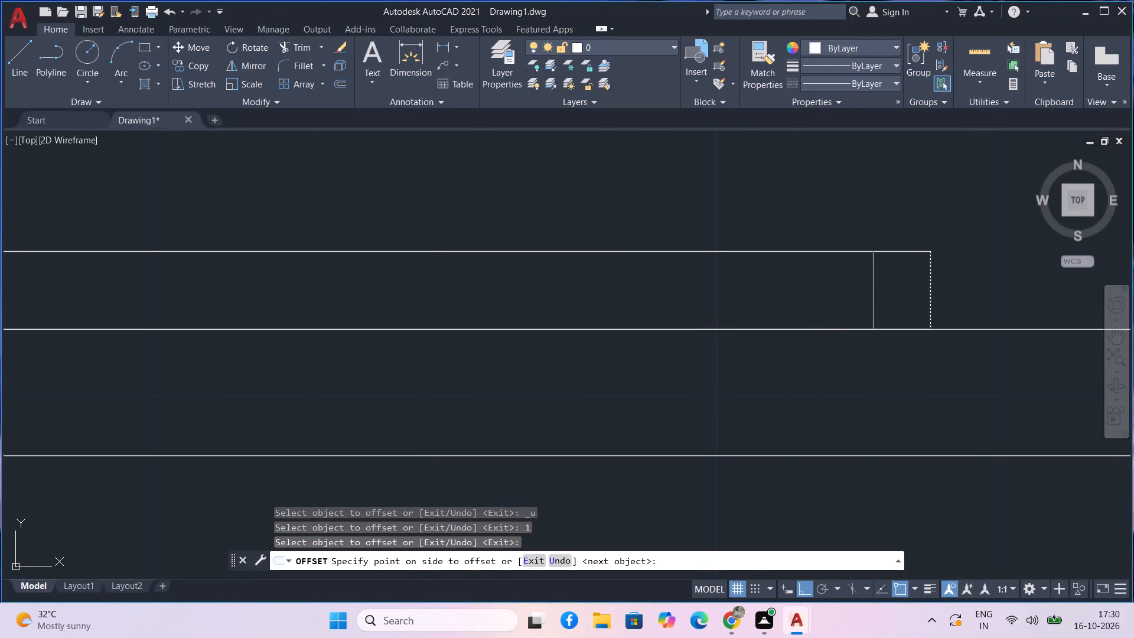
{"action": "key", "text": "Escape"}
Offset the thin rectangle's right edge inward repeatedly at 1" spacing with the Multiple option, filling nearly half its length.
{"action": "type", "text": "o"}
{"action": "key", "text": "space"}
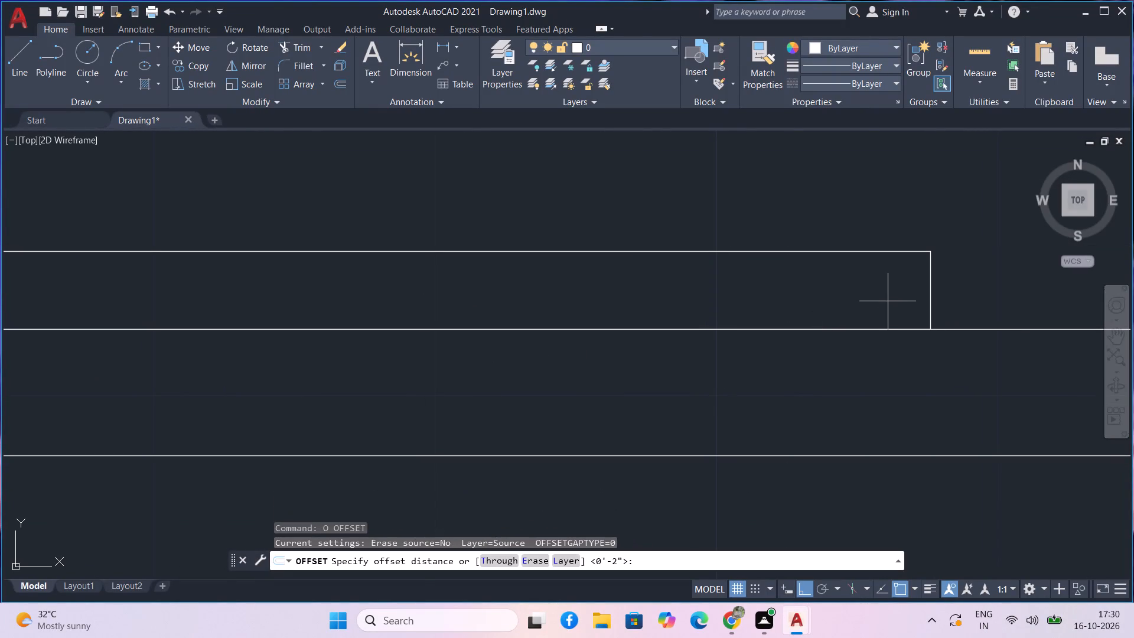
{"action": "type", "text": "1"}
{"action": "key", "text": "space"}
{"action": "left_click", "coordinate": [930, 305]}
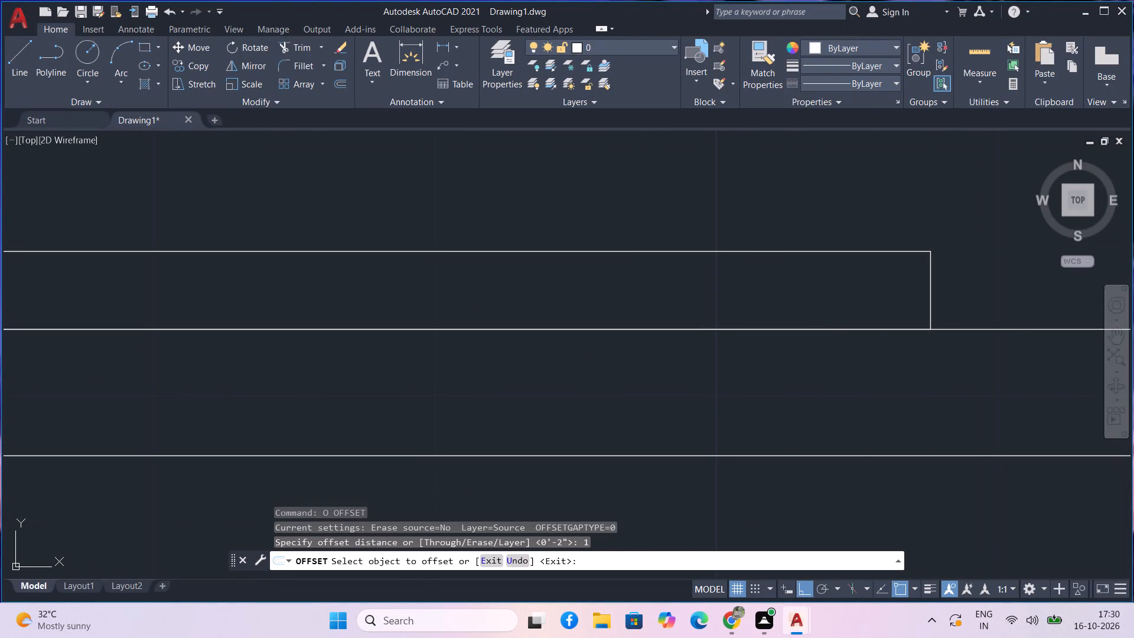
{"action": "left_click", "coordinate": [572, 560]}
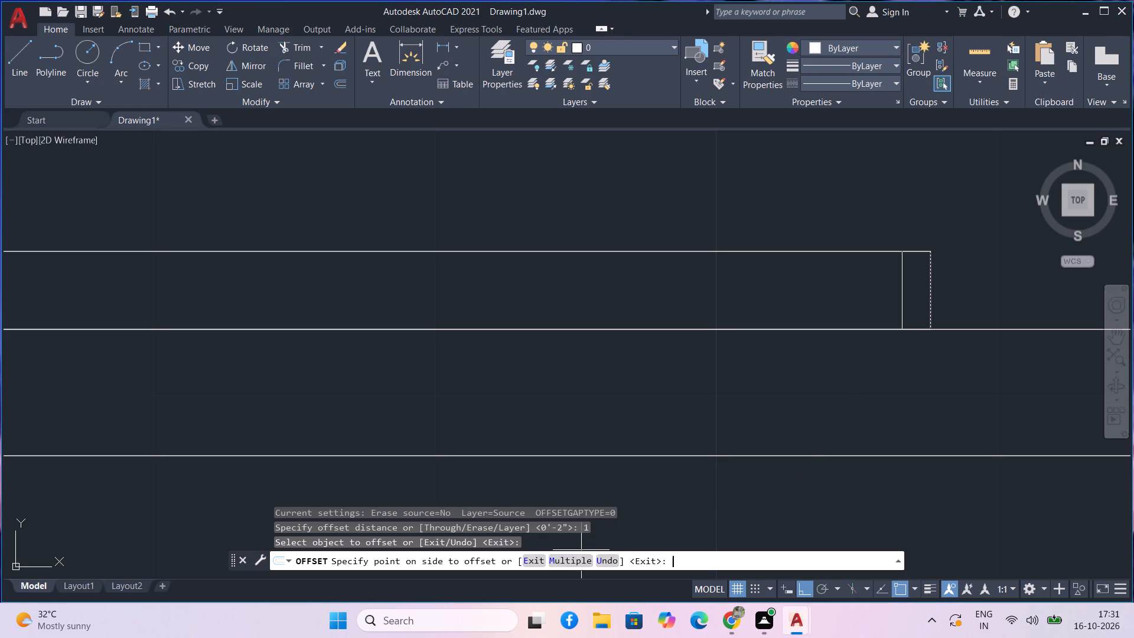
{"action": "left_click", "coordinate": [361, 295]}
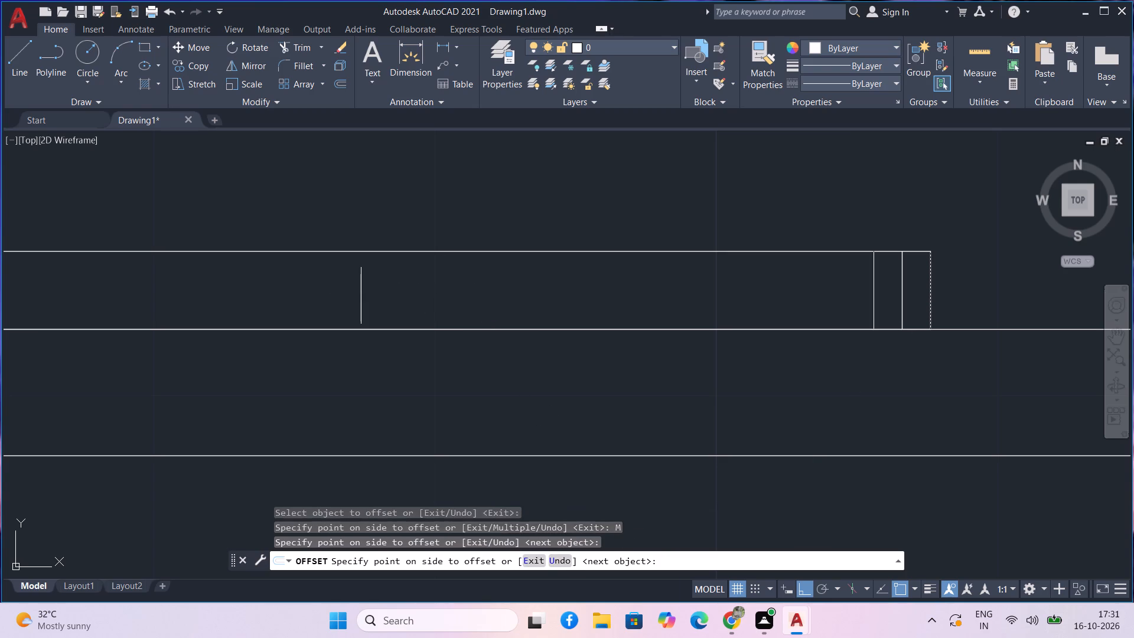
{"action": "double_click", "coordinate": [340, 295]}
{"action": "left_click", "coordinate": [319, 295]}
{"action": "double_click", "coordinate": [311, 295]}
{"action": "left_click_drag", "start_coordinate": [311, 295], "coordinate": [294, 290]}
{"action": "double_click", "coordinate": [291, 289]}
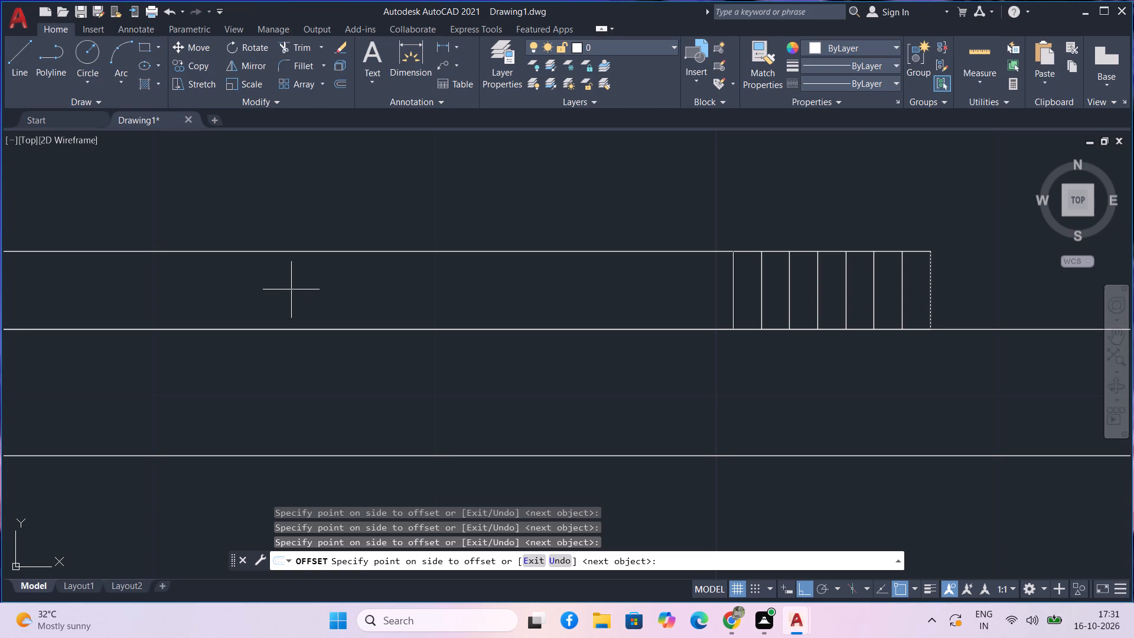
{"action": "double_click", "coordinate": [291, 289]}
{"action": "left_click", "coordinate": [254, 284]}
{"action": "left_click", "coordinate": [236, 284]}
{"action": "left_click_drag", "start_coordinate": [233, 284], "coordinate": [183, 289]}
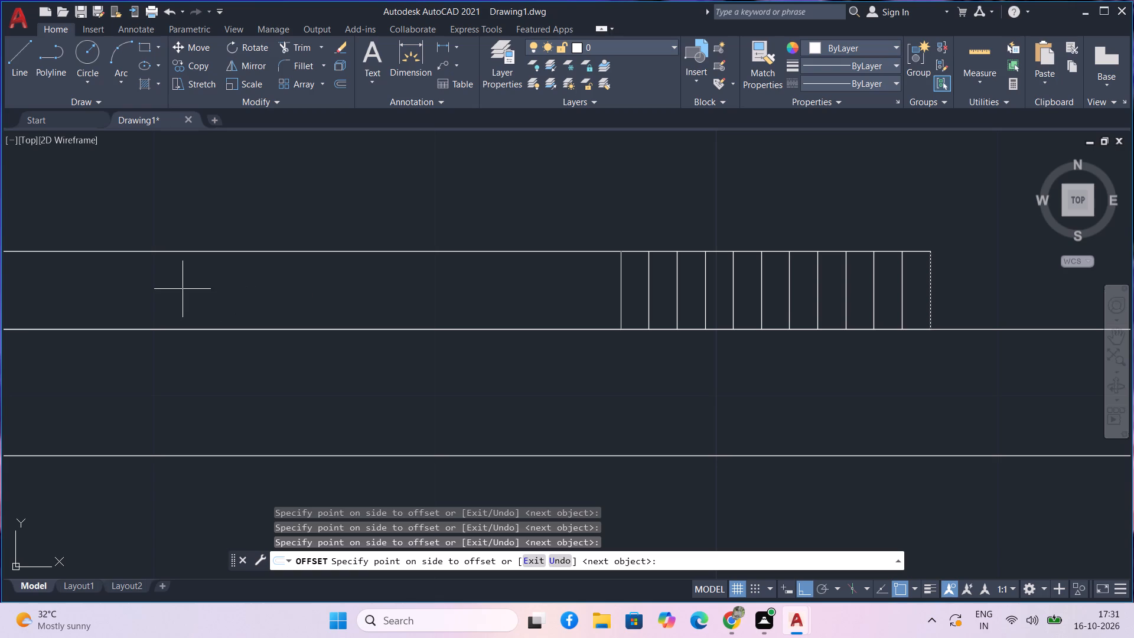
{"action": "left_click_drag", "start_coordinate": [183, 289], "coordinate": [181, 289]}
{"action": "left_click", "coordinate": [181, 289]}
{"action": "left_click", "coordinate": [165, 288]}
{"action": "left_click_drag", "start_coordinate": [164, 288], "coordinate": [152, 288]}
{"action": "double_click", "coordinate": [144, 288]}
{"action": "left_click_drag", "start_coordinate": [141, 287], "coordinate": [135, 287]}
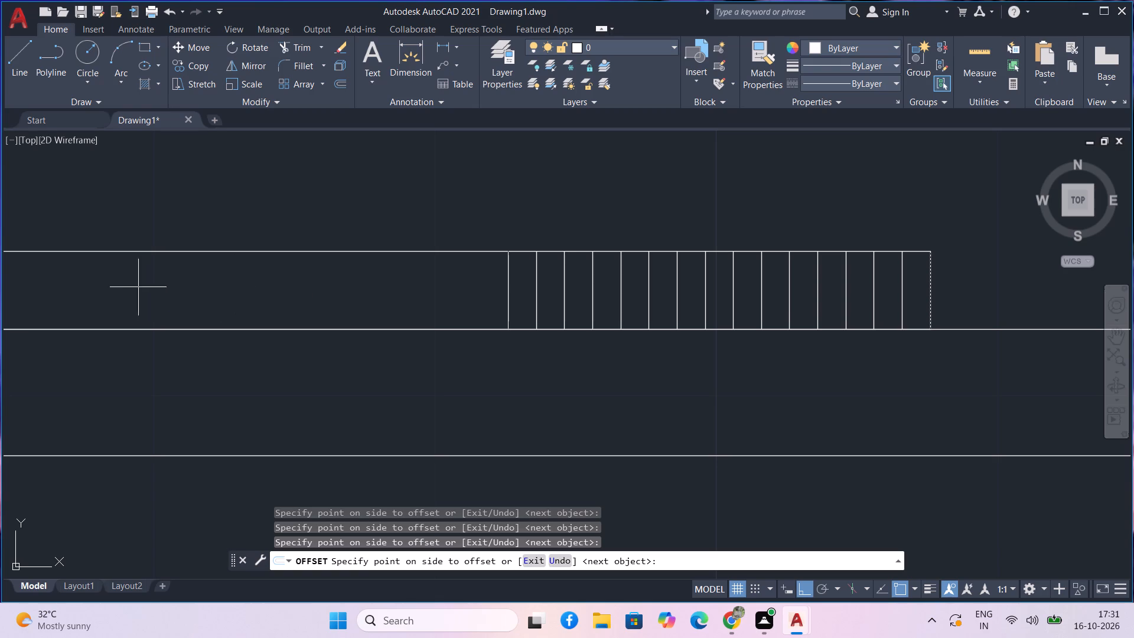
{"action": "left_click_drag", "start_coordinate": [135, 287], "coordinate": [90, 286]}
{"action": "double_click", "coordinate": [90, 286]}
{"action": "triple_click", "coordinate": [85, 286]}
{"action": "triple_click", "coordinate": [83, 286]}
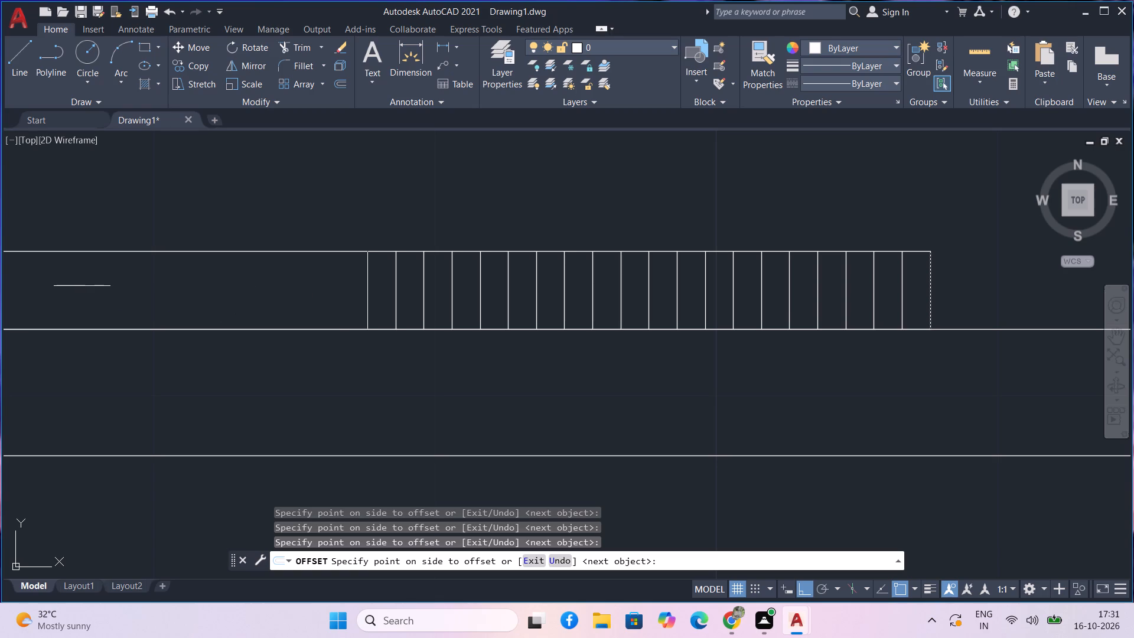
{"action": "triple_click", "coordinate": [82, 286]}
{"action": "triple_click", "coordinate": [80, 286]}
{"action": "triple_click", "coordinate": [80, 286]}
{"action": "triple_click", "coordinate": [80, 286]}
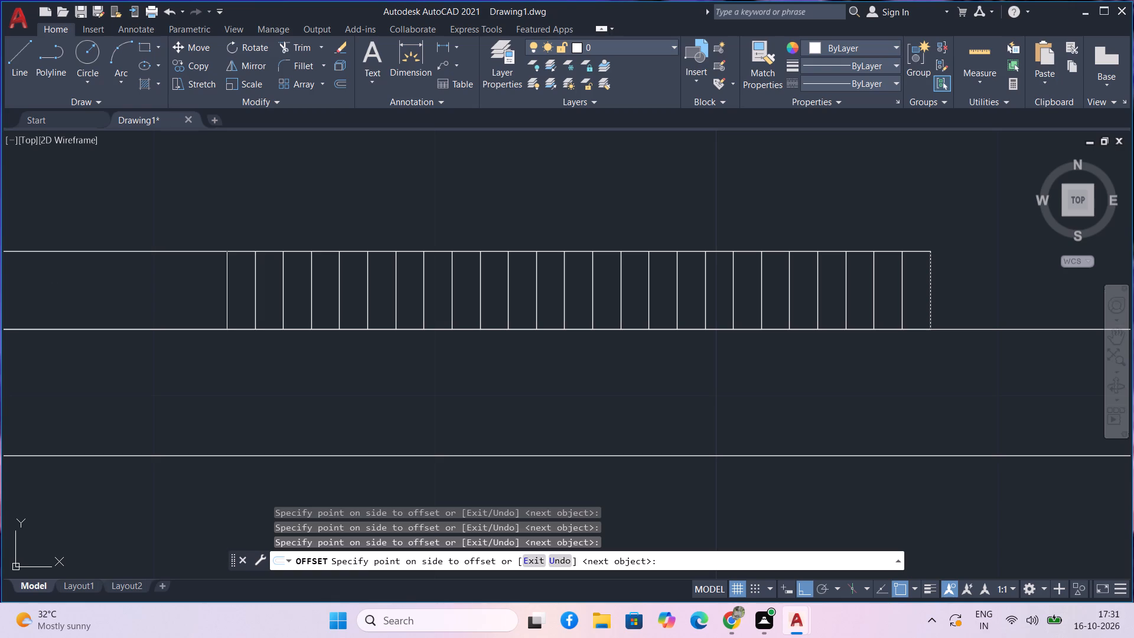
{"action": "triple_click", "coordinate": [80, 286]}
{"action": "triple_click", "coordinate": [80, 286]}
{"action": "triple_click", "coordinate": [80, 286]}
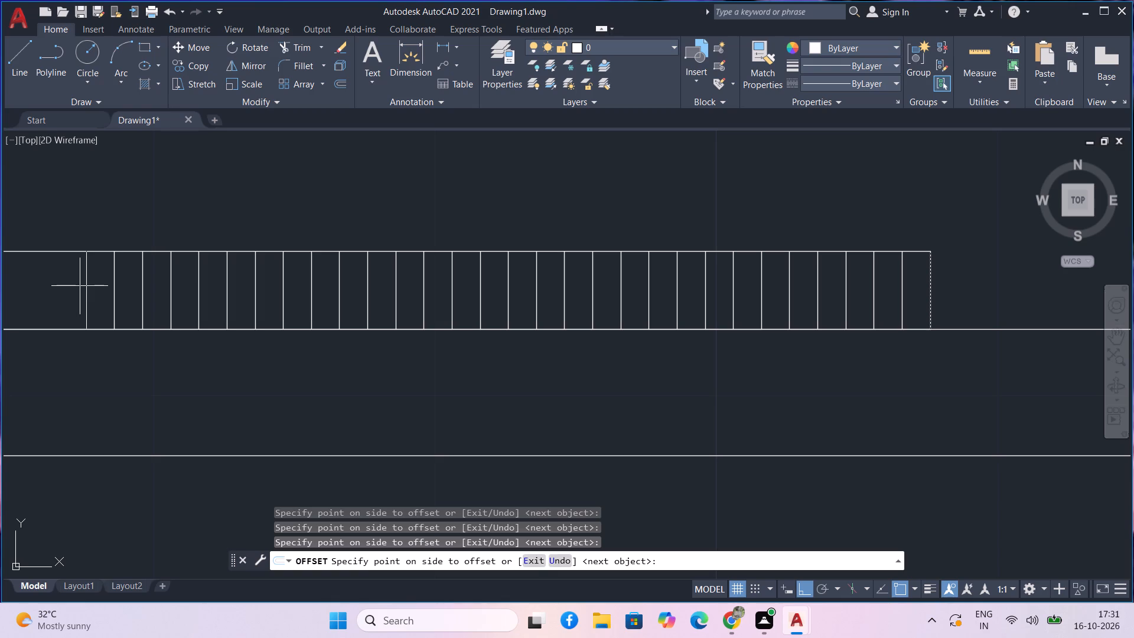
{"action": "left_click", "coordinate": [61, 284]}
{"action": "double_click", "coordinate": [48, 282]}
Continue the 1" multiple offsets along the rest of the thin rectangle up to the left outer wall's inner face.
{"action": "scroll", "coordinate": [48, 282], "scroll_direction": "down", "scroll_amount": 1}
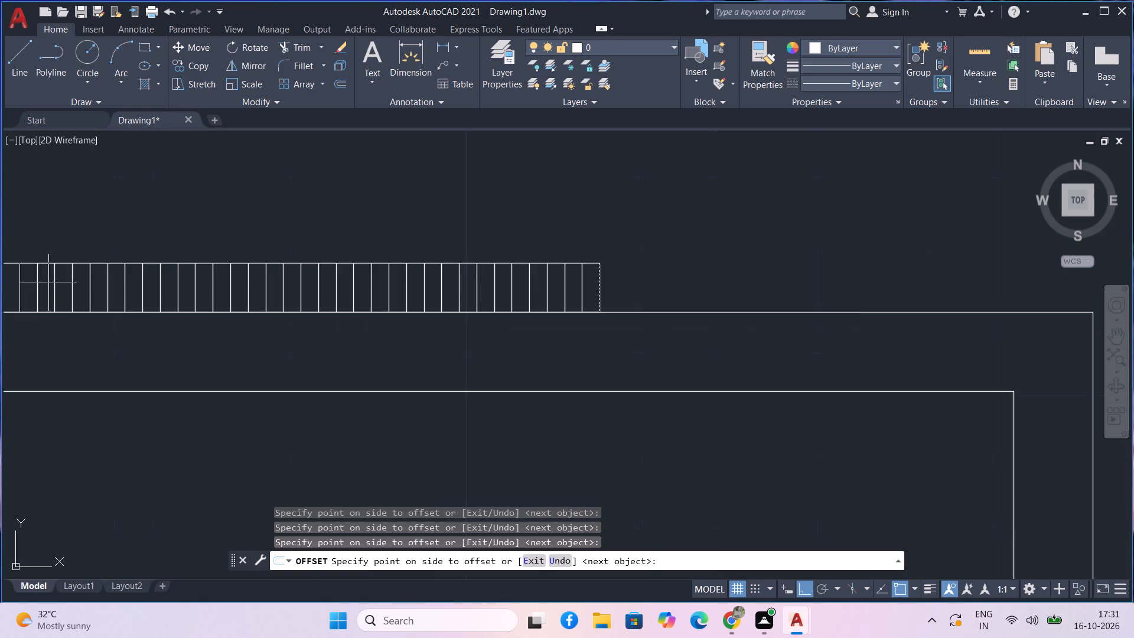
{"action": "scroll", "coordinate": [48, 282], "scroll_direction": "down", "scroll_amount": 1}
{"action": "middle_click_drag", "start_coordinate": [48, 268], "coordinate": [773, 268]}
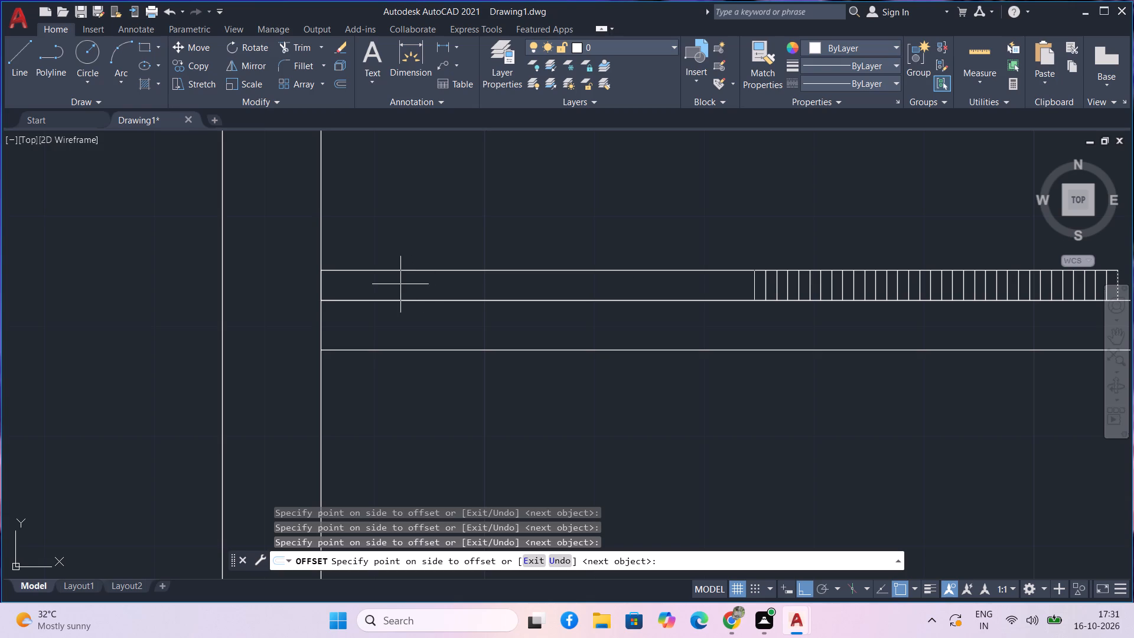
{"action": "left_click", "coordinate": [398, 284]}
{"action": "left_click_drag", "start_coordinate": [397, 284], "coordinate": [370, 284]}
{"action": "double_click", "coordinate": [370, 284]}
{"action": "triple_click", "coordinate": [364, 284]}
{"action": "triple_click", "coordinate": [364, 284]}
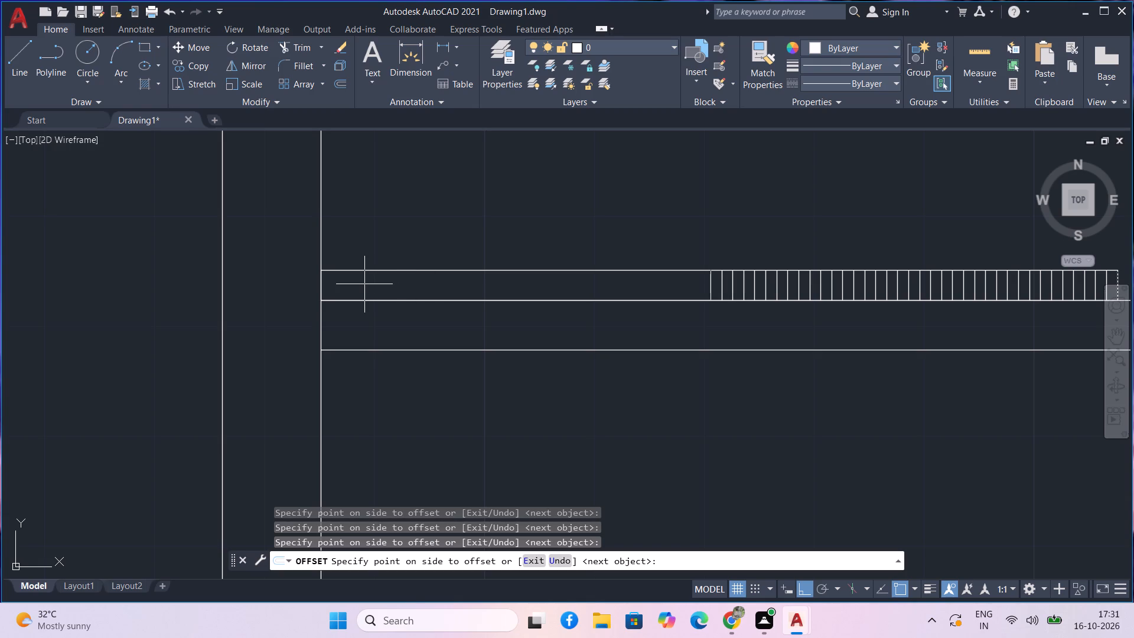
{"action": "triple_click", "coordinate": [364, 284]}
{"action": "triple_click", "coordinate": [364, 284]}
{"action": "triple_click", "coordinate": [364, 284]}
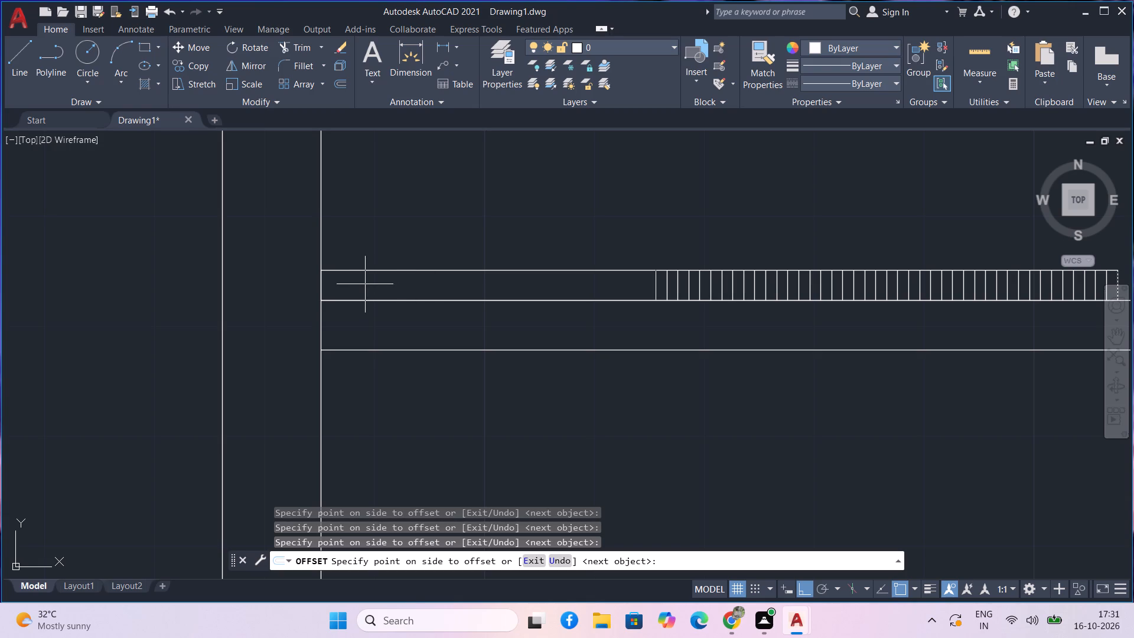
{"action": "triple_click", "coordinate": [365, 284]}
{"action": "triple_click", "coordinate": [365, 284]}
{"action": "left_click", "coordinate": [365, 284]}
{"action": "triple_click", "coordinate": [368, 284]}
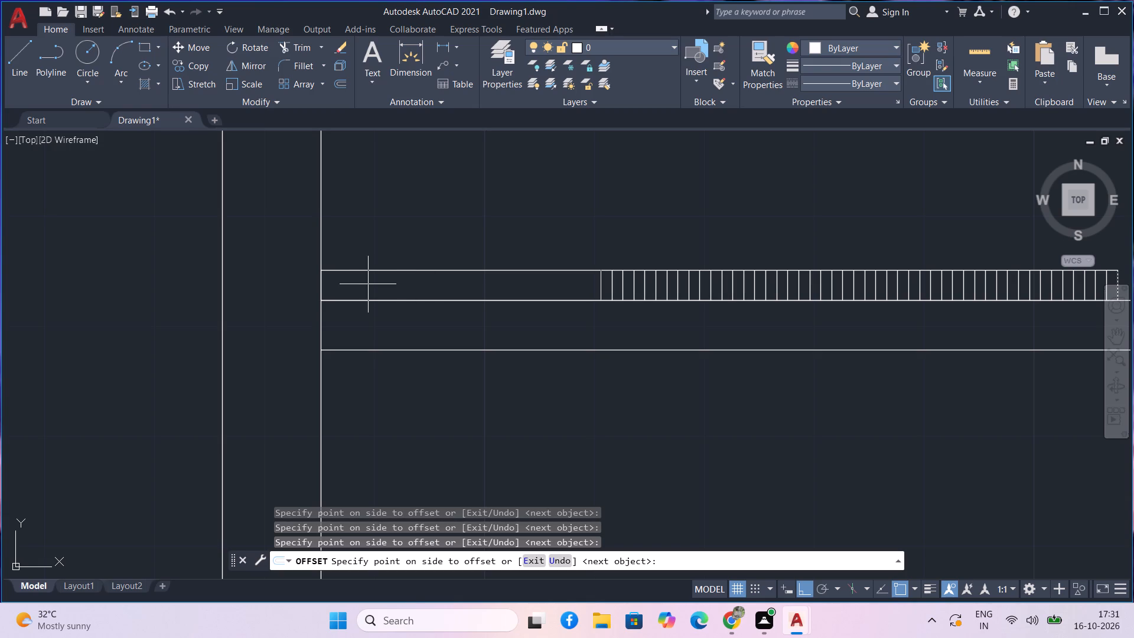
{"action": "triple_click", "coordinate": [368, 284]}
{"action": "triple_click", "coordinate": [370, 284]}
{"action": "left_click", "coordinate": [309, 285]}
{"action": "triple_click", "coordinate": [294, 285]}
{"action": "triple_click", "coordinate": [281, 284]}
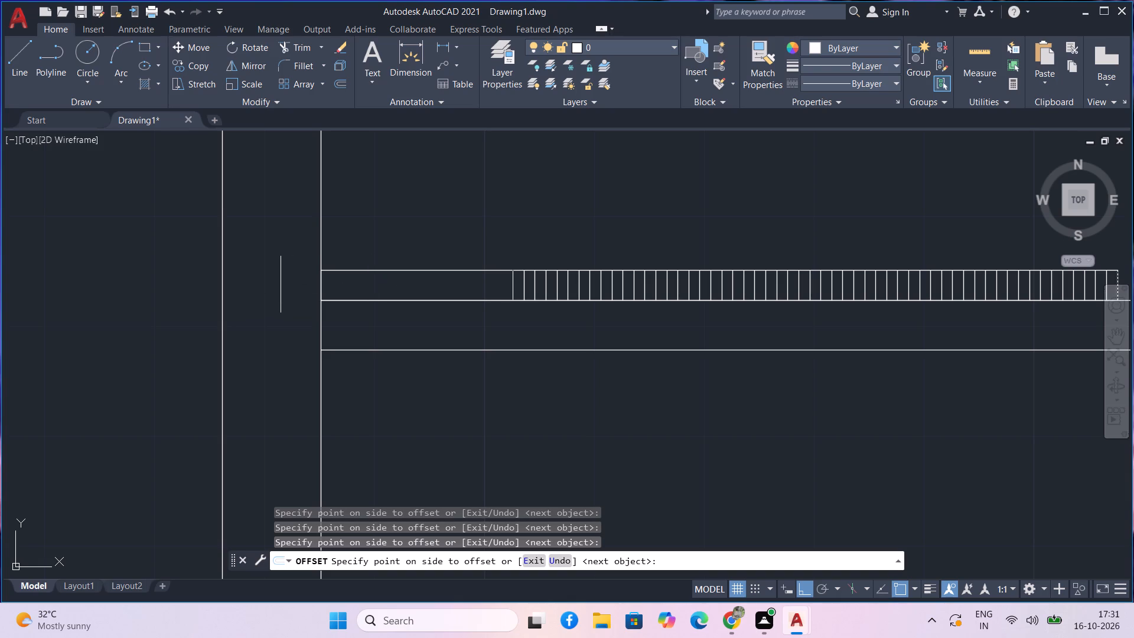
{"action": "triple_click", "coordinate": [277, 284]}
{"action": "triple_click", "coordinate": [275, 284]}
{"action": "triple_click", "coordinate": [272, 283]}
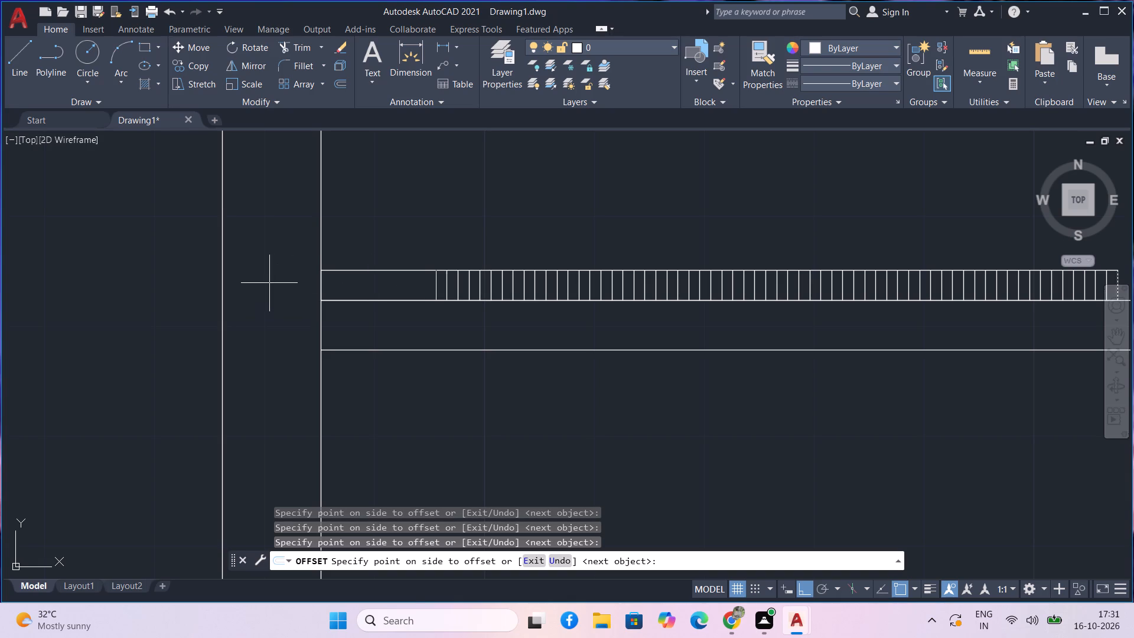
{"action": "triple_click", "coordinate": [269, 283]}
{"action": "triple_click", "coordinate": [271, 283]}
{"action": "triple_click", "coordinate": [271, 283]}
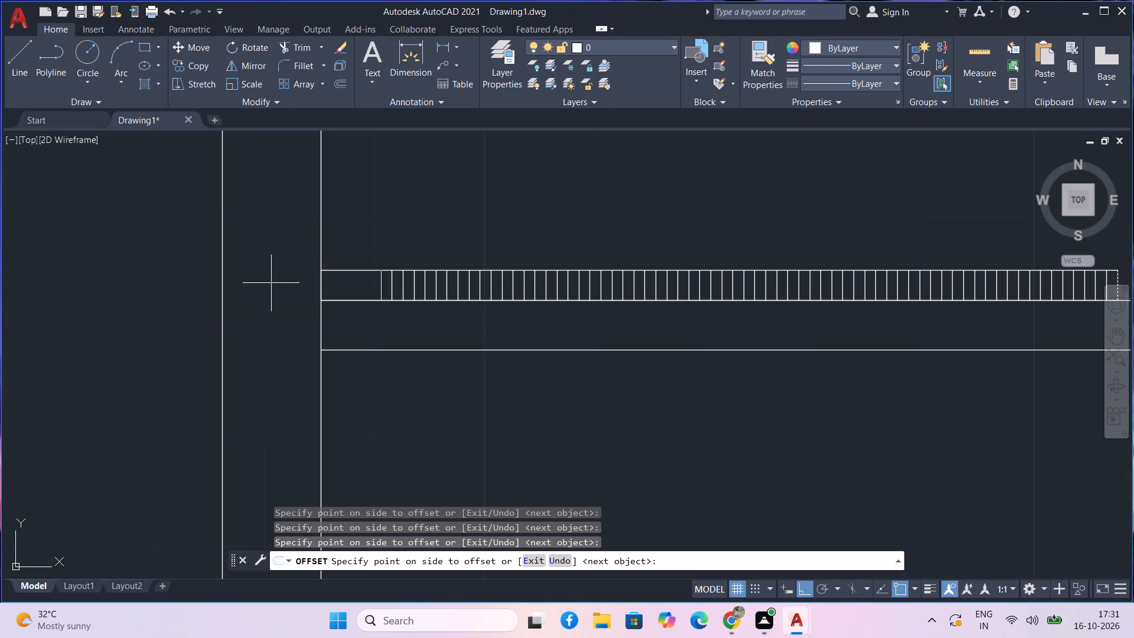
{"action": "triple_click", "coordinate": [271, 283]}
{"action": "triple_click", "coordinate": [271, 283]}
{"action": "left_click", "coordinate": [271, 283]}
{"action": "left_click", "coordinate": [271, 283]}
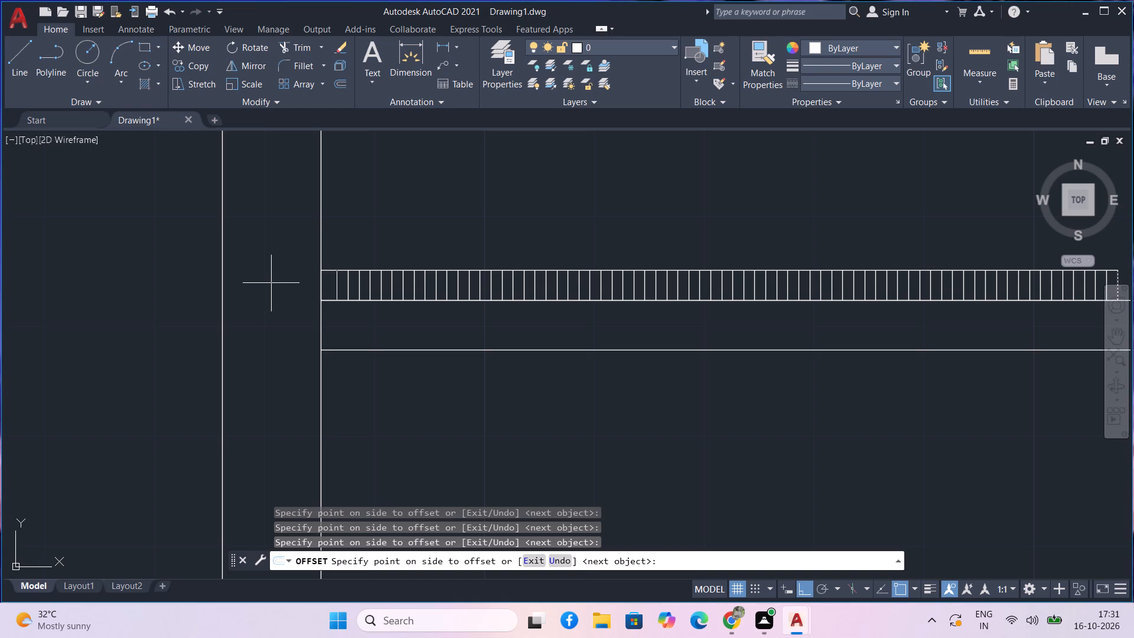
{"action": "left_click", "coordinate": [272, 283]}
{"action": "left_click", "coordinate": [272, 283]}
{"action": "key", "text": "space"}
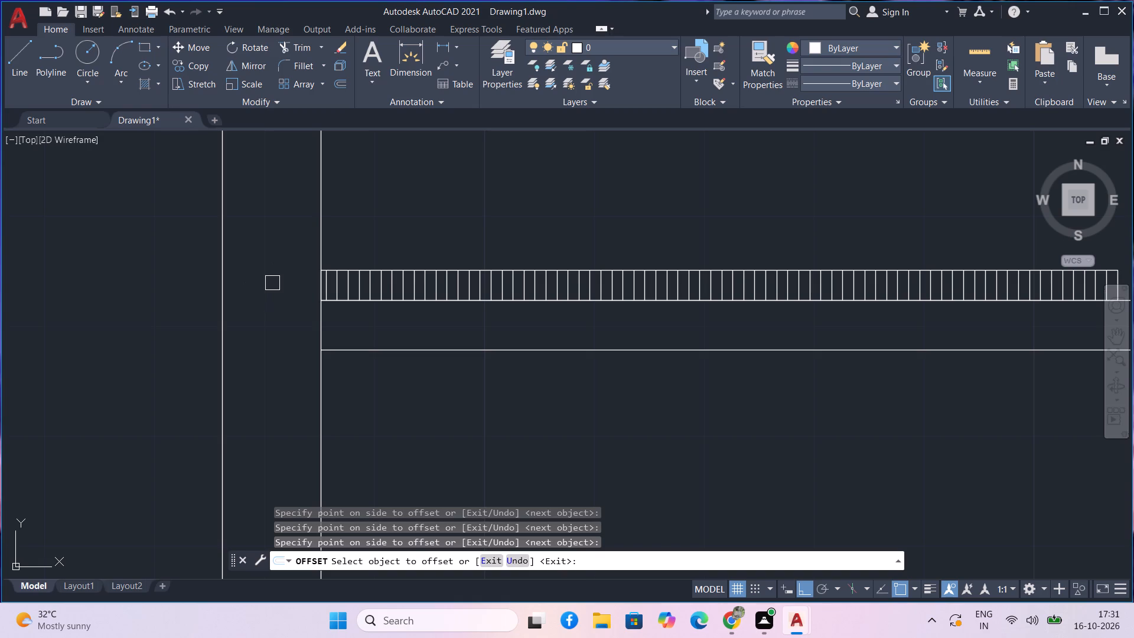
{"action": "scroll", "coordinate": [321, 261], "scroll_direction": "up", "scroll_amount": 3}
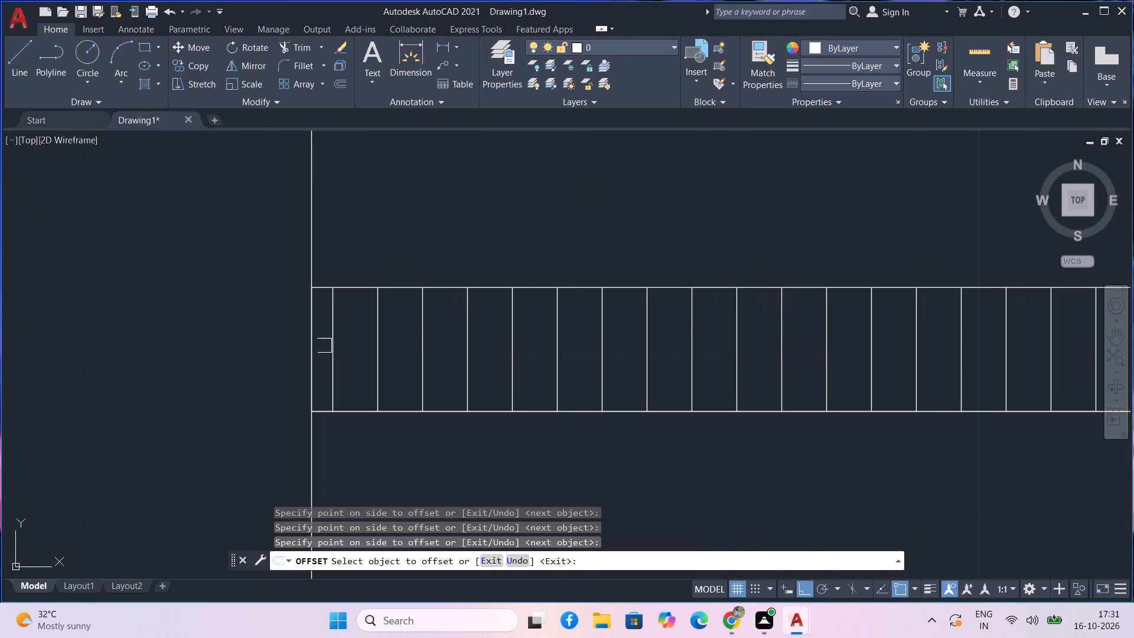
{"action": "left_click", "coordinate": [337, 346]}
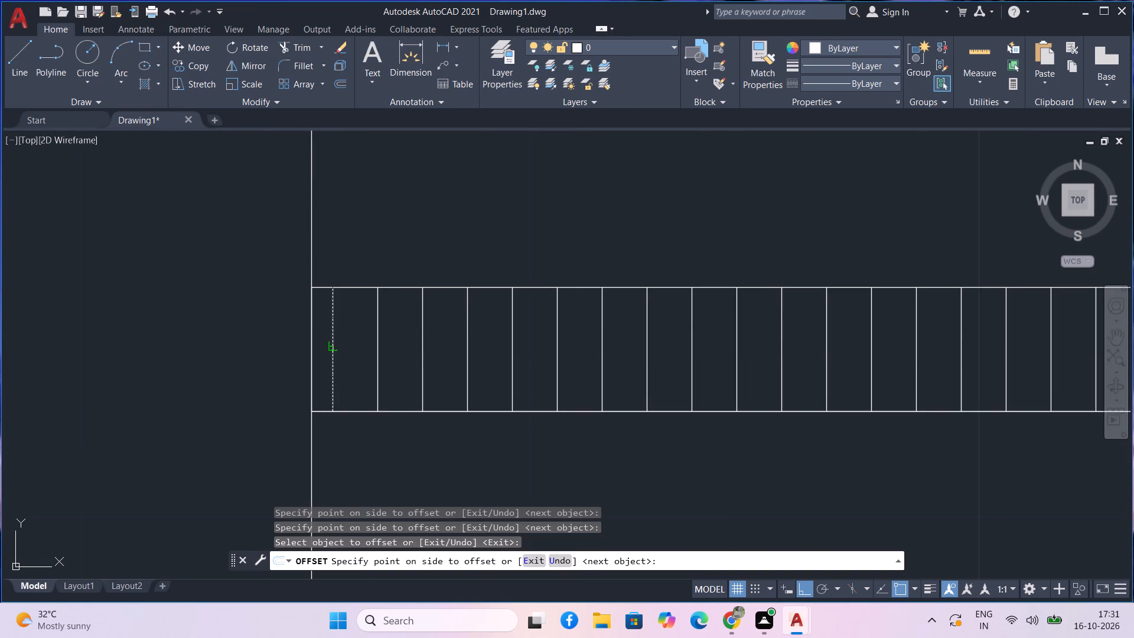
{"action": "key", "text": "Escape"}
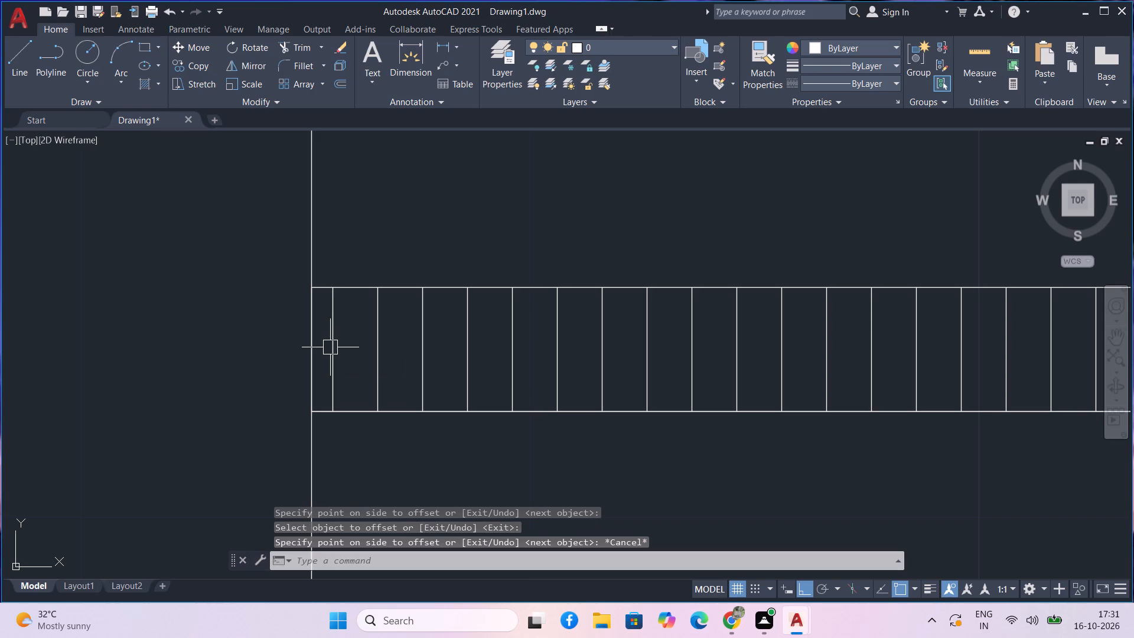
Delete the two leftmost division lines and the division line nearest the right end of the lower-left thin rectangle.
{"action": "left_click", "coordinate": [333, 363]}
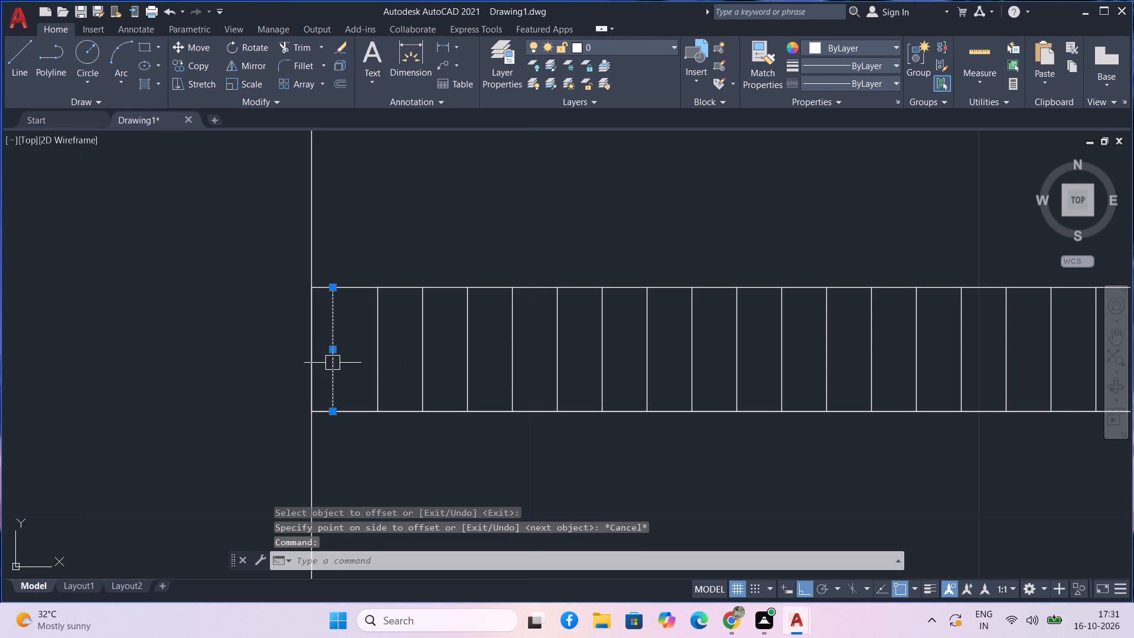
{"action": "key", "text": "Delete"}
{"action": "scroll", "coordinate": [336, 371], "scroll_direction": "down", "scroll_amount": 2}
{"action": "scroll", "coordinate": [481, 424], "scroll_direction": "down", "scroll_amount": 2}
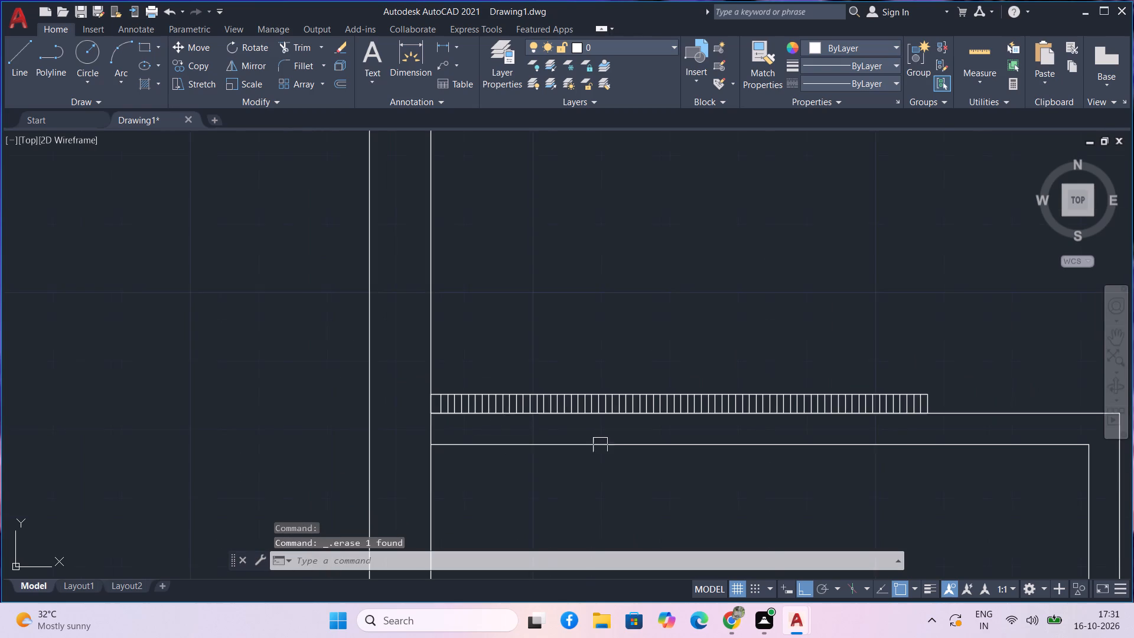
{"action": "scroll", "coordinate": [600, 445], "scroll_direction": "down", "scroll_amount": 1}
{"action": "scroll", "coordinate": [796, 401], "scroll_direction": "up", "scroll_amount": 2}
{"action": "scroll", "coordinate": [804, 454], "scroll_direction": "up", "scroll_amount": 2}
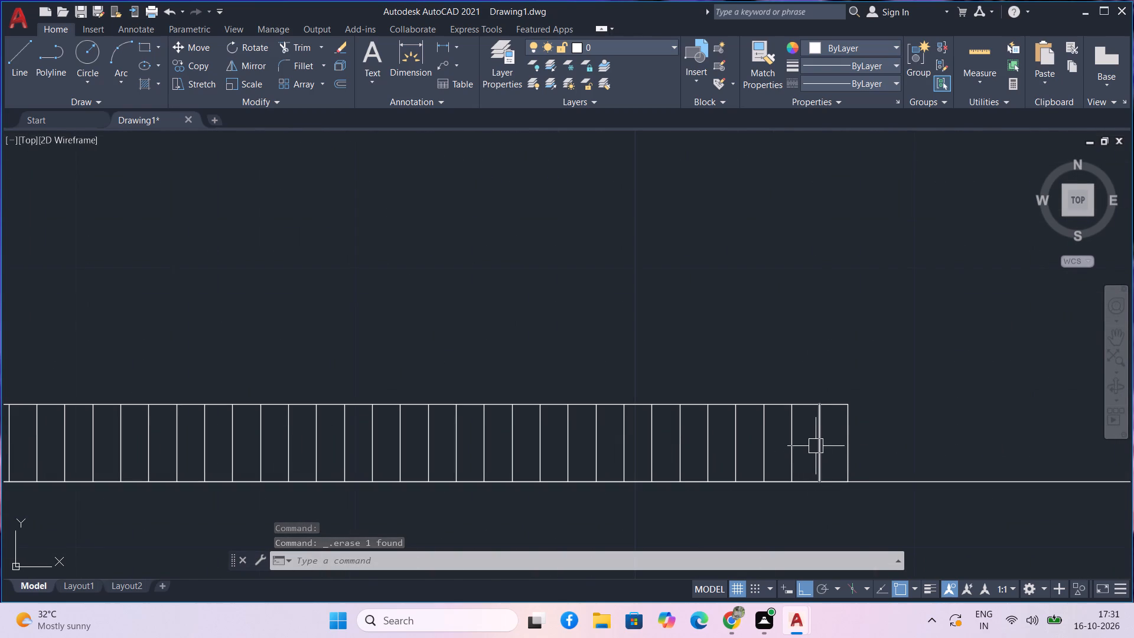
{"action": "left_click", "coordinate": [819, 446]}
{"action": "key", "text": "Delete"}
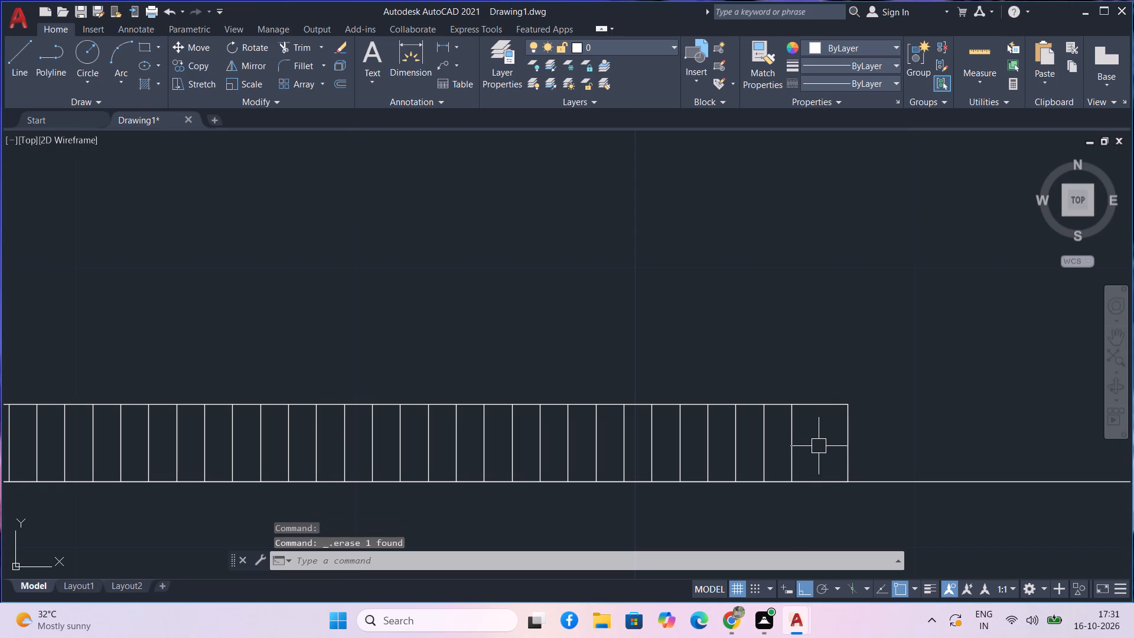
{"action": "scroll", "coordinate": [810, 449], "scroll_direction": "down", "scroll_amount": 3}
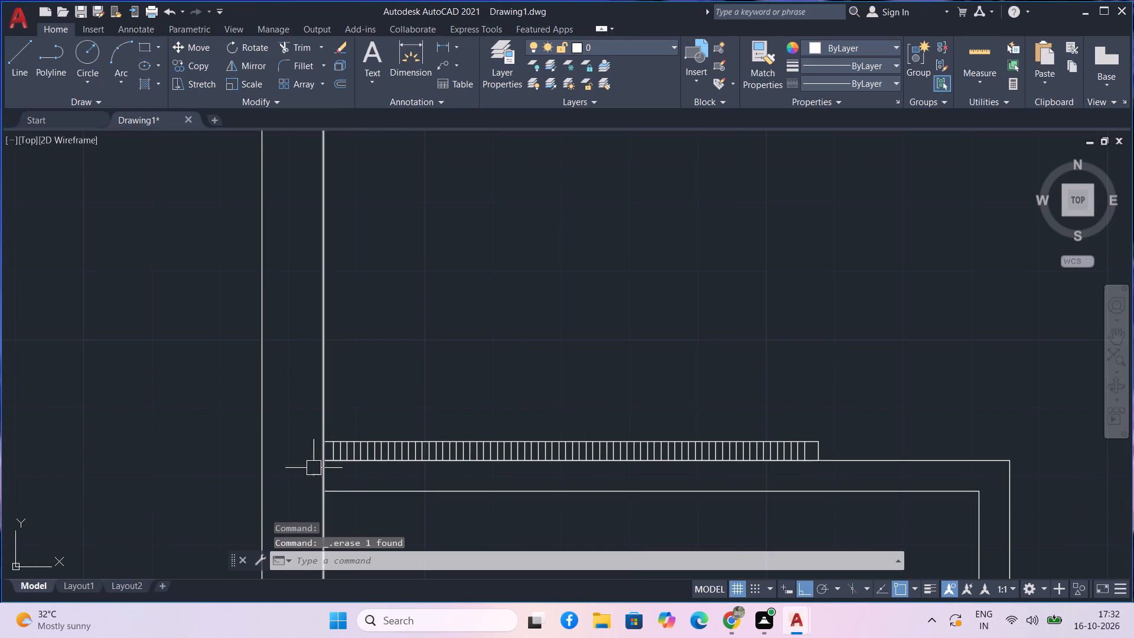
{"action": "scroll", "coordinate": [330, 453], "scroll_direction": "up", "scroll_amount": 5}
{"action": "double_click", "coordinate": [341, 450]}
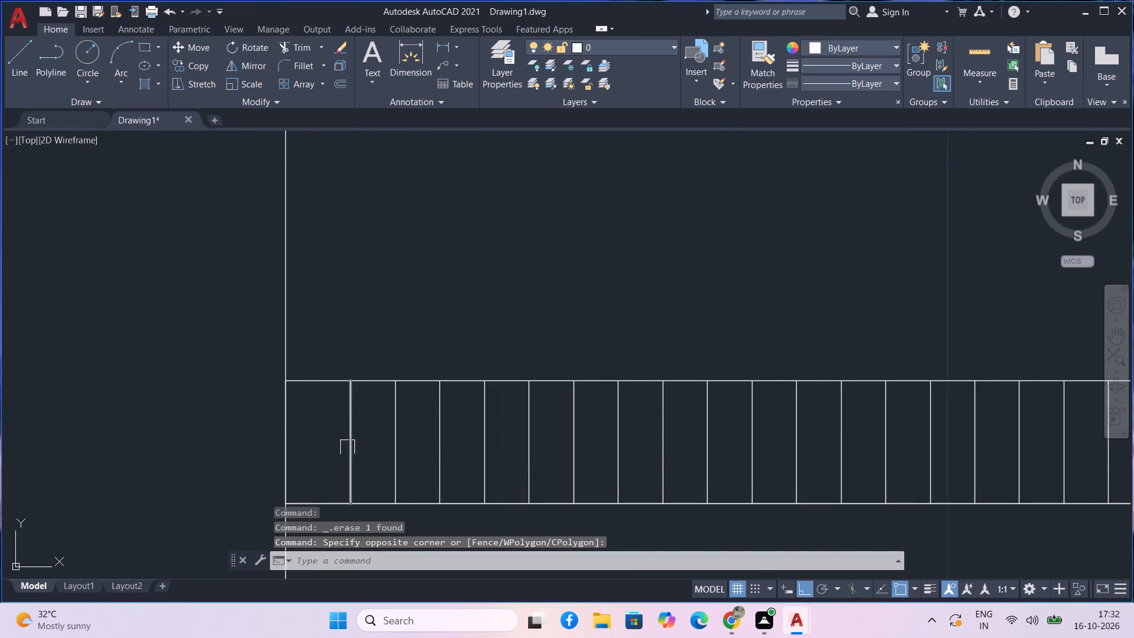
{"action": "left_click", "coordinate": [348, 447]}
{"action": "key", "text": "Delete"}
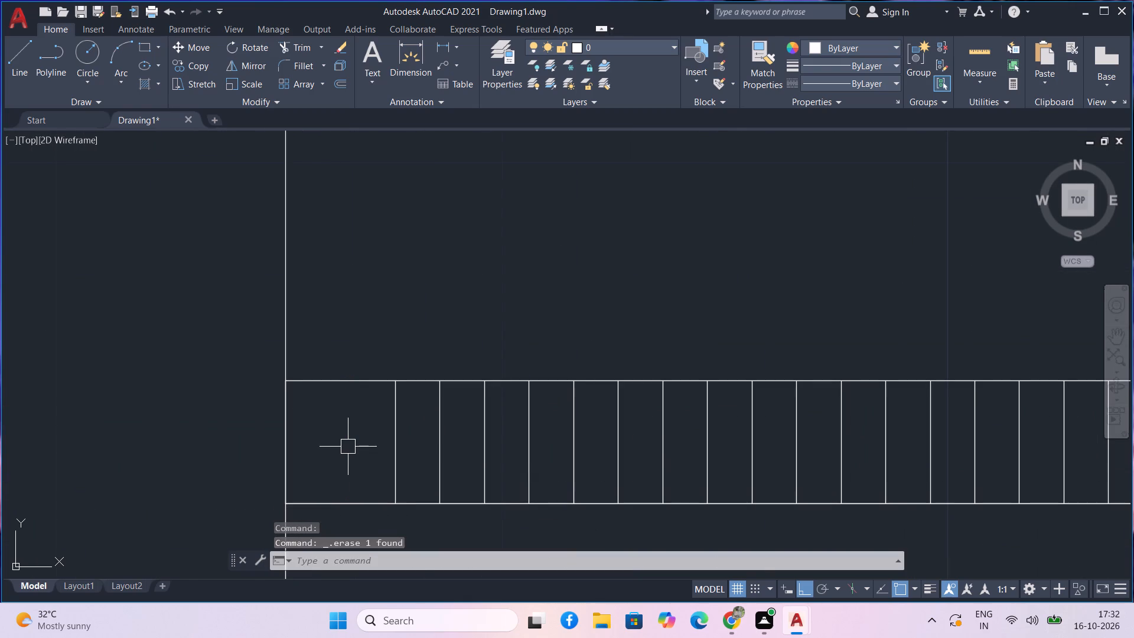
Draw a horizontal line about 5'-8" long through the midpoints of the divisions, from the first division line to the last.
{"action": "type", "text": "l"}
{"action": "key", "text": "space"}
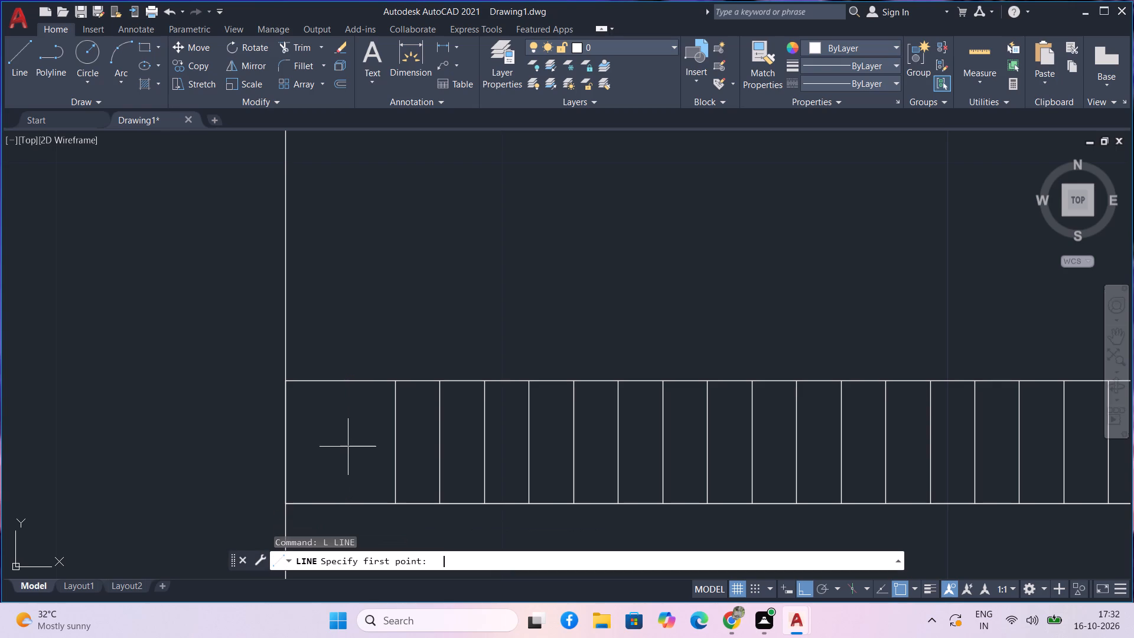
{"action": "left_click", "coordinate": [395, 439]}
{"action": "scroll", "coordinate": [612, 436], "scroll_direction": "down", "scroll_amount": 3}
{"action": "middle_click_drag", "start_coordinate": [636, 436], "coordinate": [272, 426]}
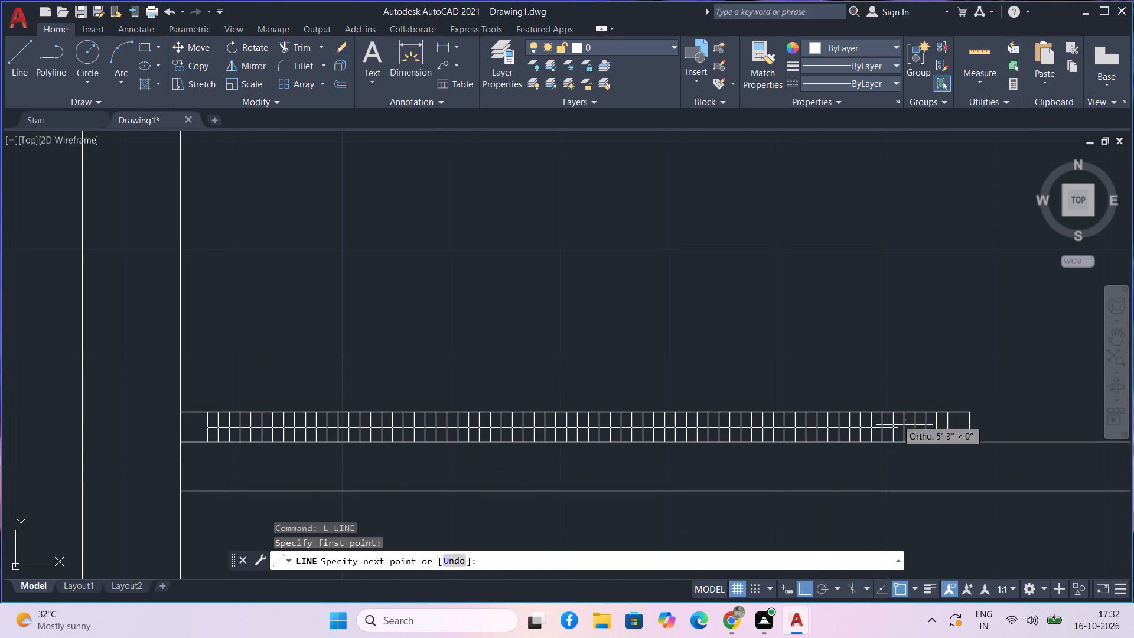
{"action": "scroll", "coordinate": [927, 432], "scroll_direction": "up", "scroll_amount": 3}
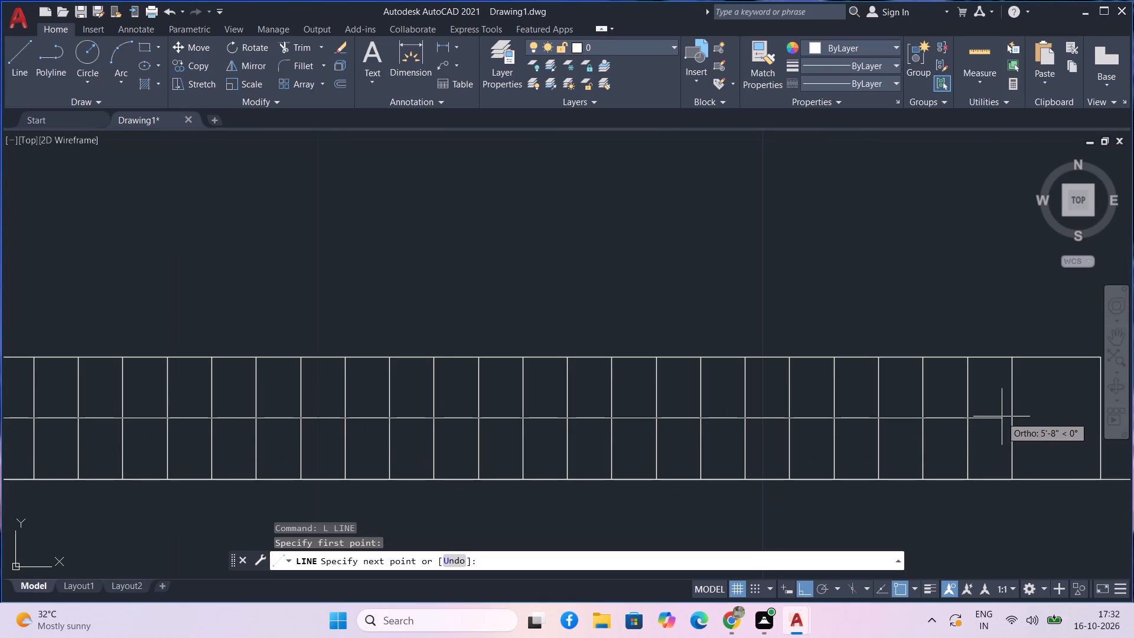
{"action": "left_click", "coordinate": [1012, 416]}
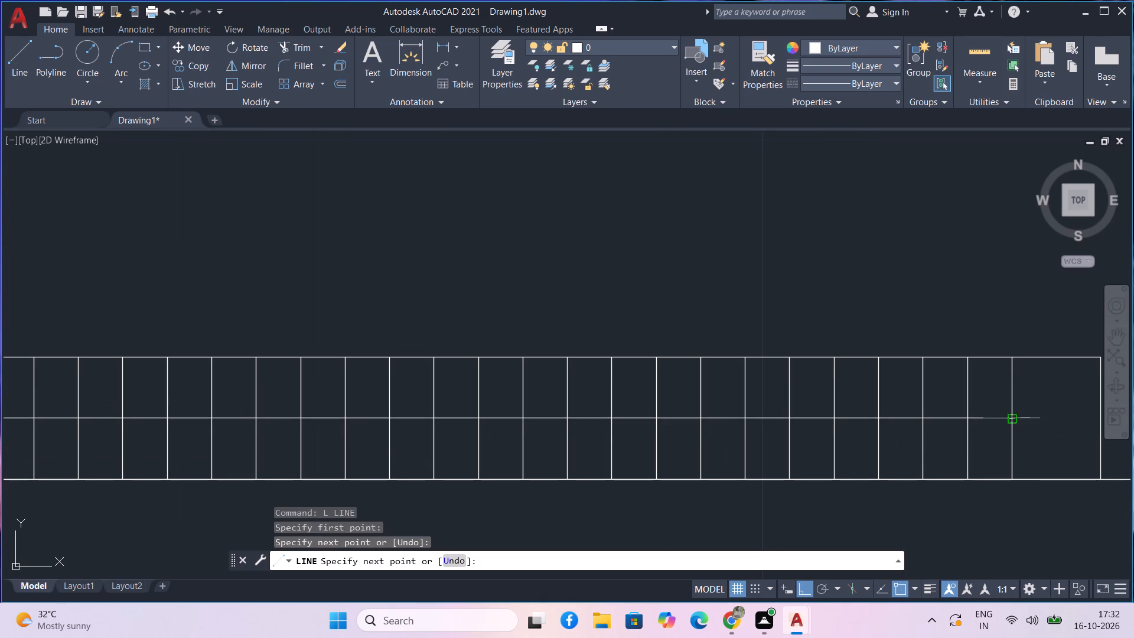
{"action": "scroll", "coordinate": [944, 424], "scroll_direction": "down", "scroll_amount": 2}
{"action": "key", "text": "space"}
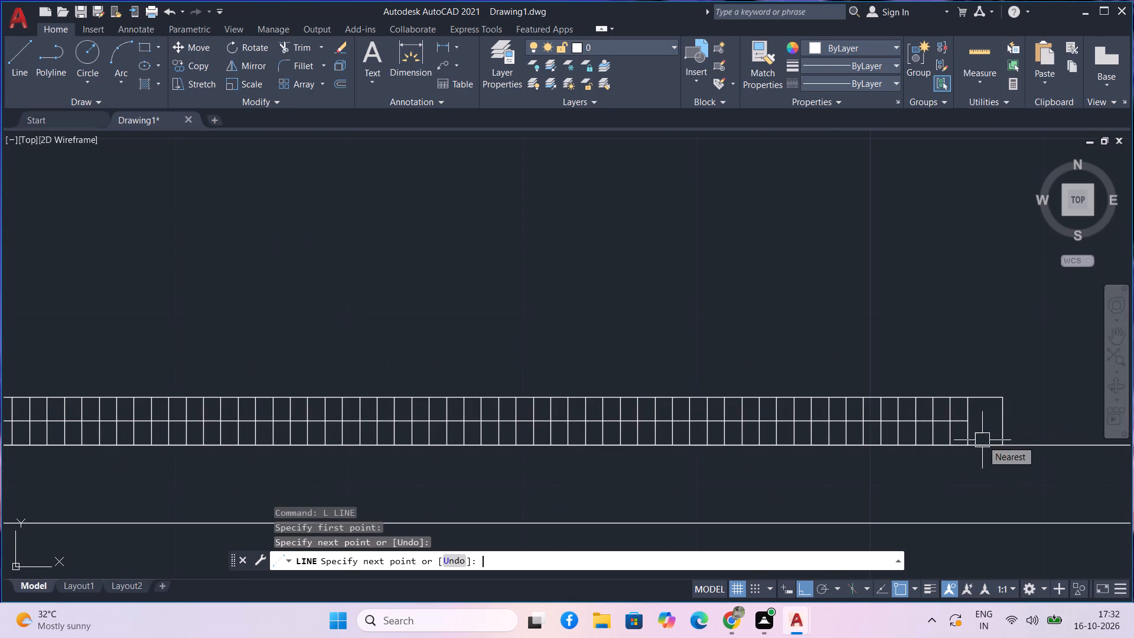
Offset the thin rectangle's top edge 1" upward.
{"action": "scroll", "coordinate": [978, 442], "scroll_direction": "down", "scroll_amount": 1}
{"action": "middle_click_drag", "start_coordinate": [654, 485], "coordinate": [661, 481]}
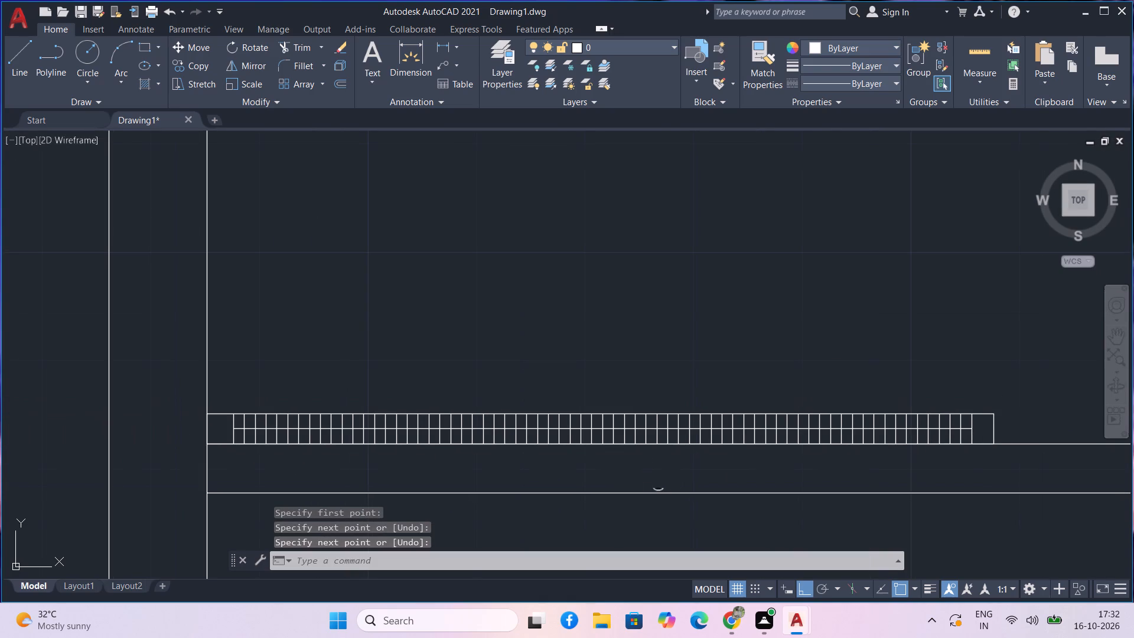
{"action": "middle_click_drag", "start_coordinate": [661, 481], "coordinate": [715, 463]}
{"action": "middle_click", "coordinate": [716, 463]}
{"action": "middle_click", "coordinate": [716, 463]}
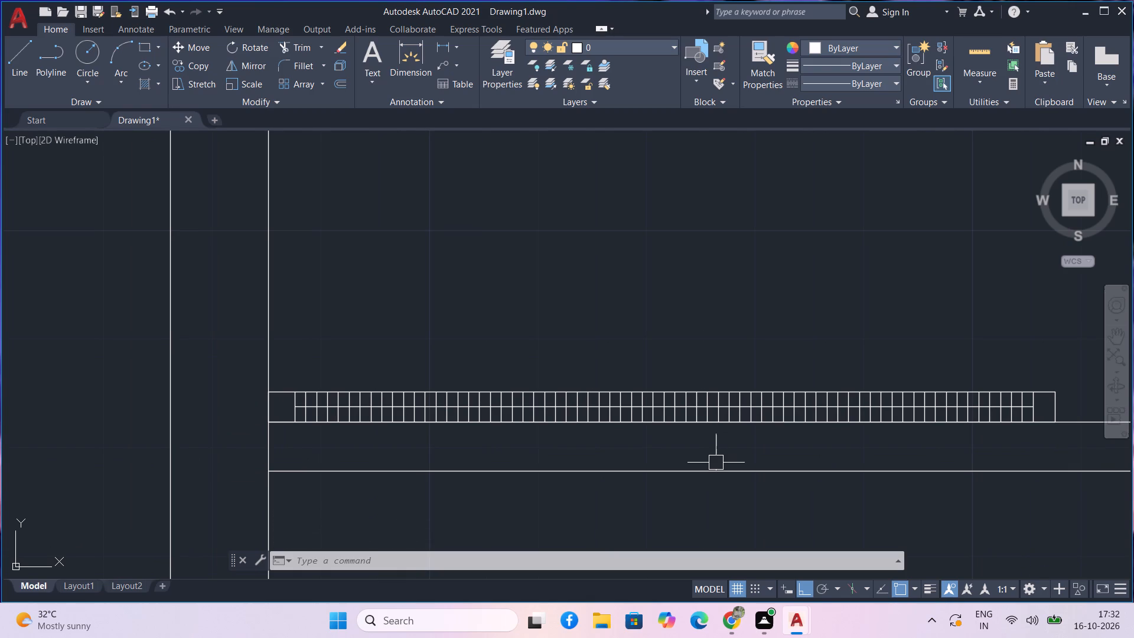
{"action": "type", "text": "o"}
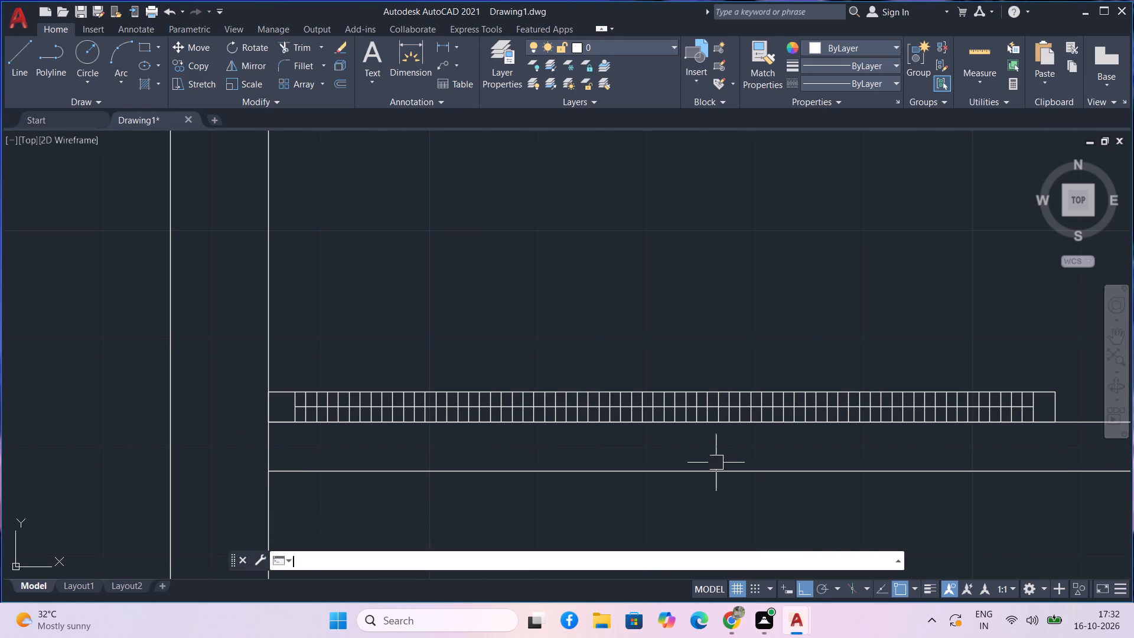
{"action": "key", "text": "space"}
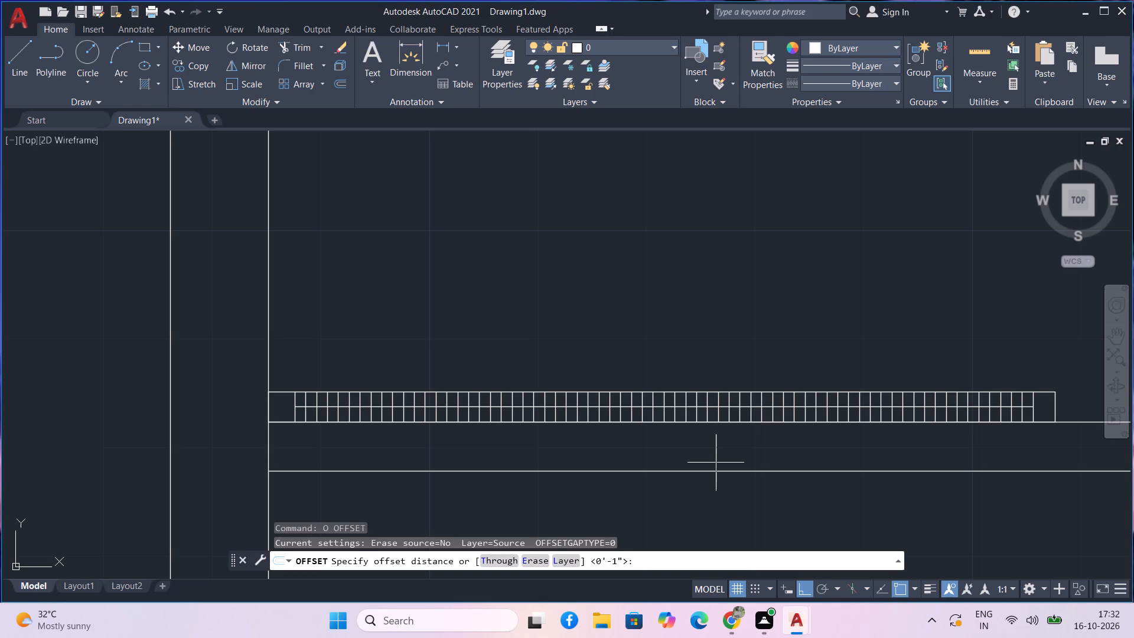
{"action": "key", "text": "1"}
{"action": "key", "text": "Return"}
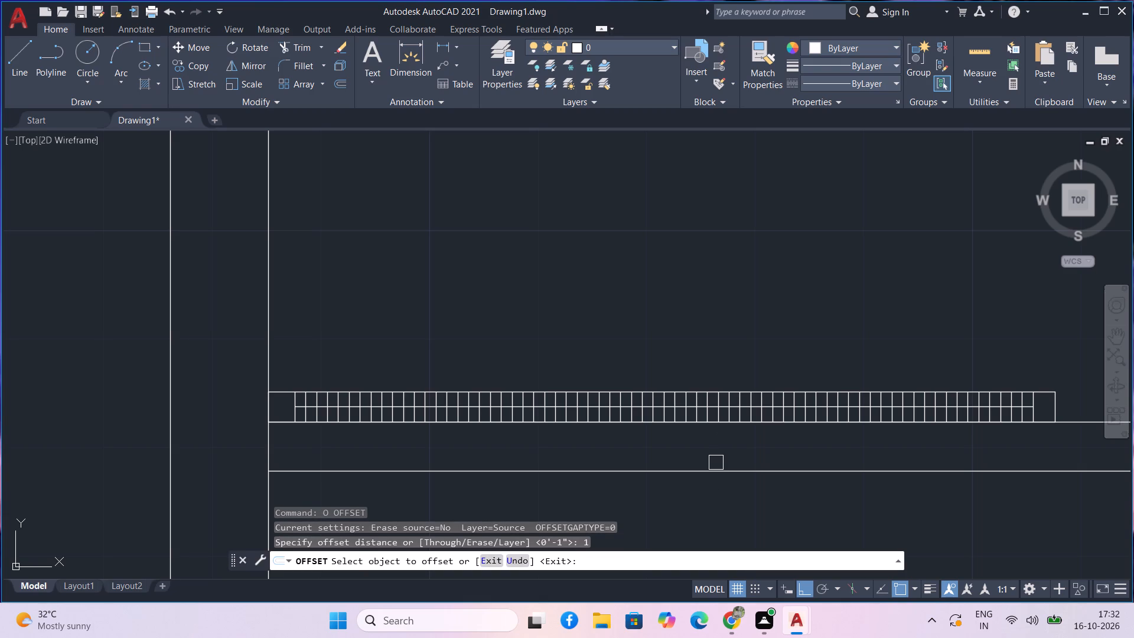
{"action": "scroll", "coordinate": [289, 394], "scroll_direction": "up", "scroll_amount": 2}
{"action": "left_click", "coordinate": [283, 396]}
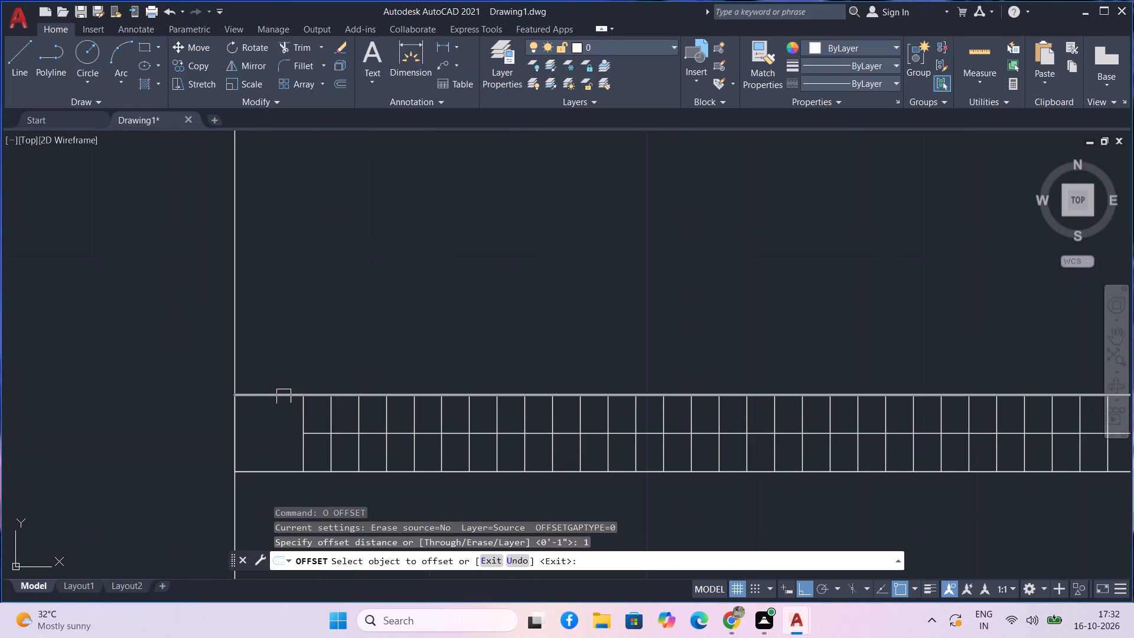
{"action": "left_click", "coordinate": [279, 346]}
{"action": "scroll", "coordinate": [279, 346], "scroll_direction": "down", "scroll_amount": 2}
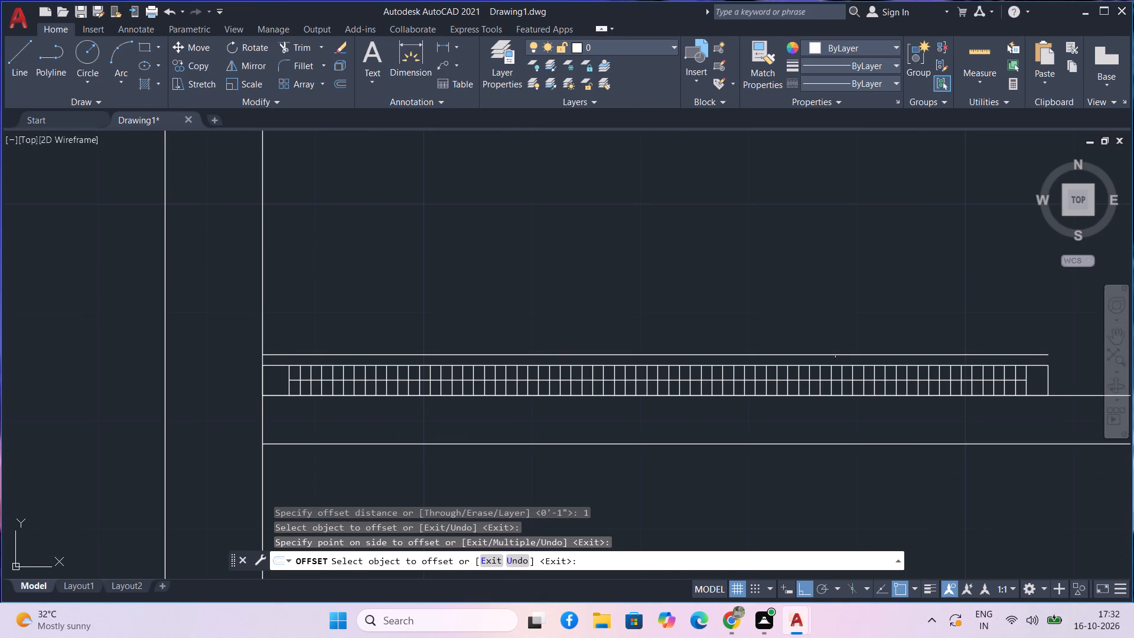
{"action": "middle_click_drag", "start_coordinate": [974, 427], "coordinate": [555, 431]}
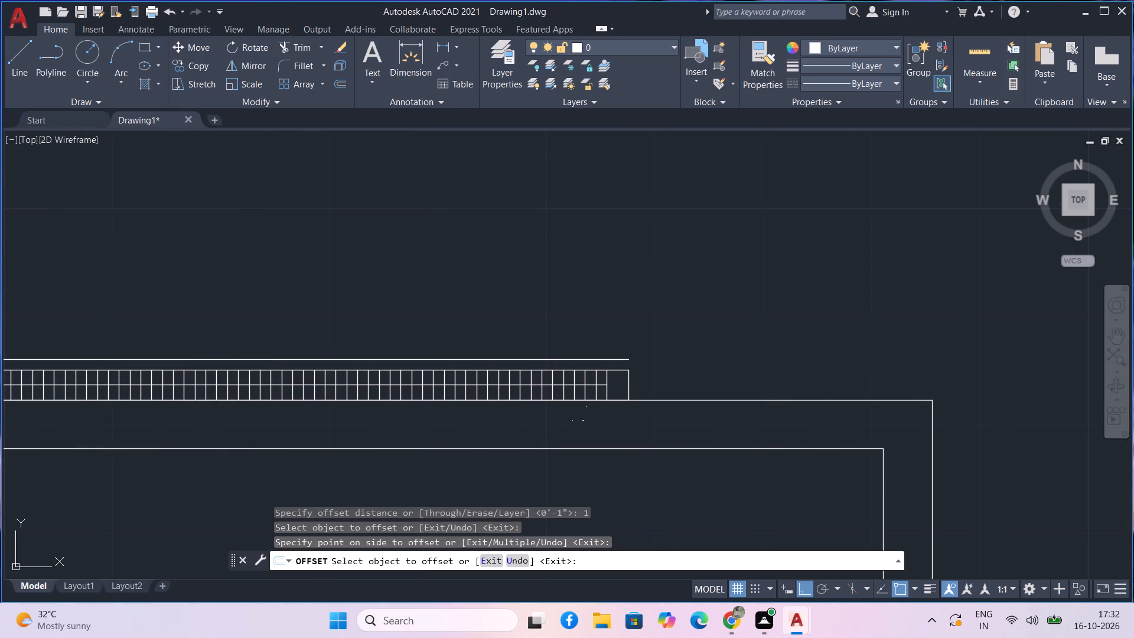
{"action": "scroll", "coordinate": [642, 360], "scroll_direction": "up", "scroll_amount": 3}
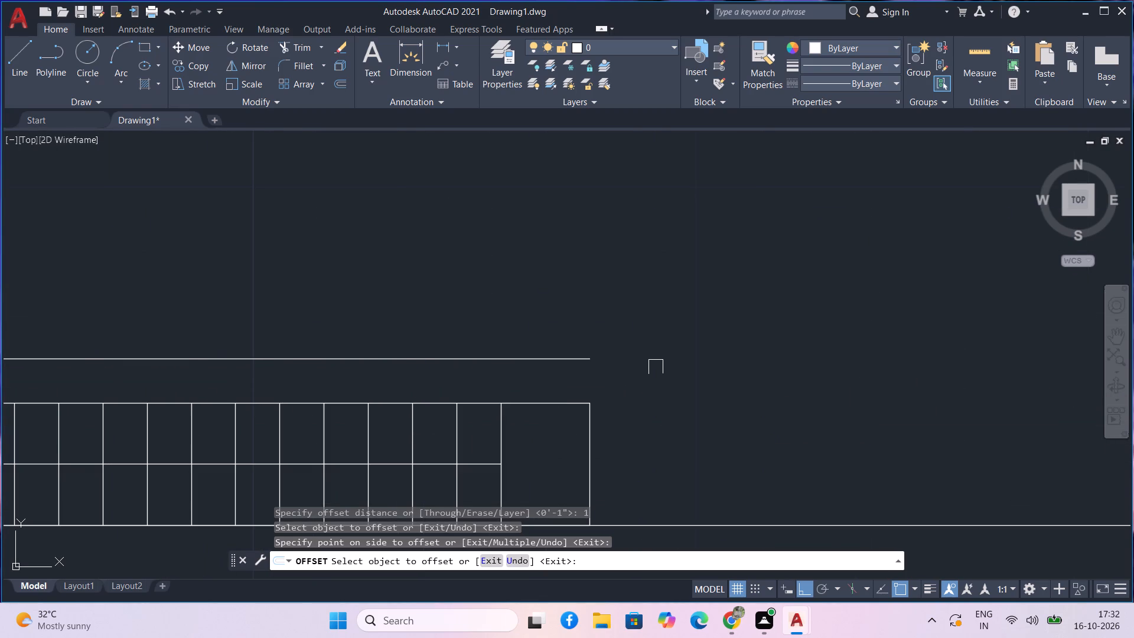
{"action": "key", "text": "Escape"}
Extend the thin rectangle's right edge up to the line offset above it.
{"action": "type", "text": "ex"}
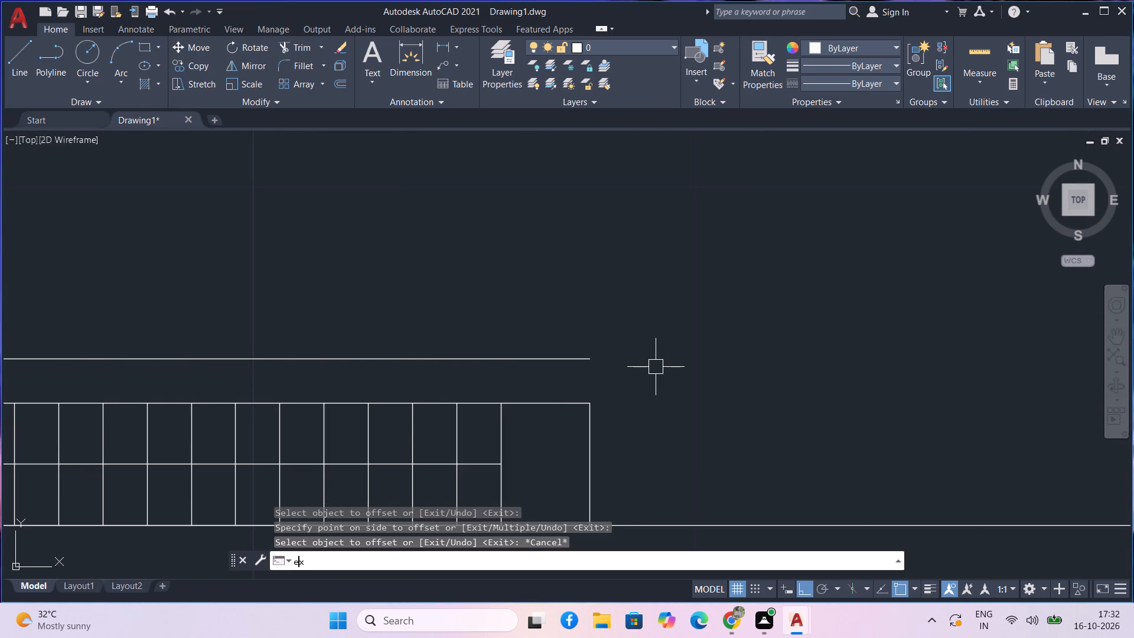
{"action": "key", "text": "space"}
{"action": "left_click", "coordinate": [585, 461]}
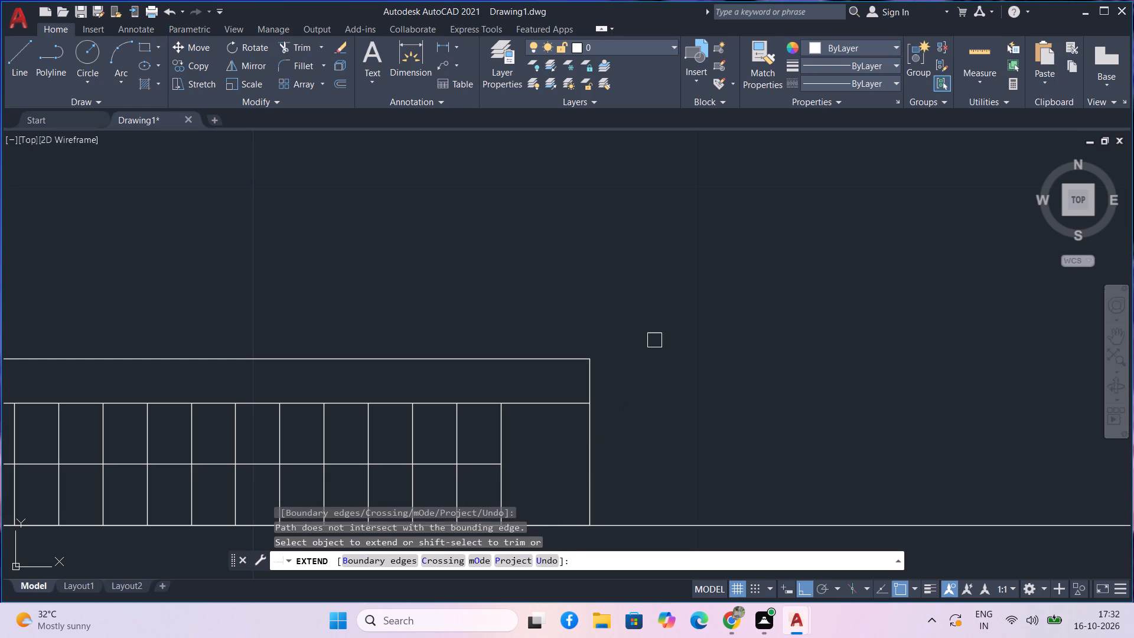
{"action": "key", "text": "Escape"}
Trim the left and right outer walls' inner face lines between the two lines of the upper partition.
{"action": "scroll", "coordinate": [654, 340], "scroll_direction": "down", "scroll_amount": 6}
{"action": "scroll", "coordinate": [594, 450], "scroll_direction": "down", "scroll_amount": 1}
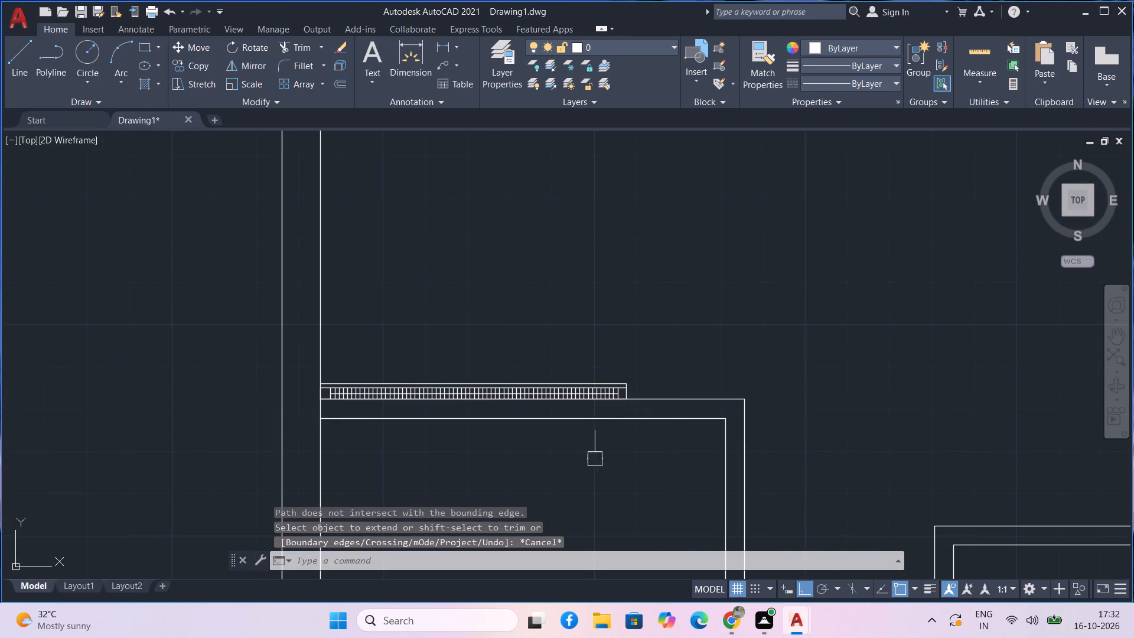
{"action": "middle_click_drag", "start_coordinate": [595, 460], "coordinate": [627, 371]}
{"action": "scroll", "coordinate": [627, 371], "scroll_direction": "down", "scroll_amount": 3}
{"action": "middle_click_drag", "start_coordinate": [688, 317], "coordinate": [699, 358]}
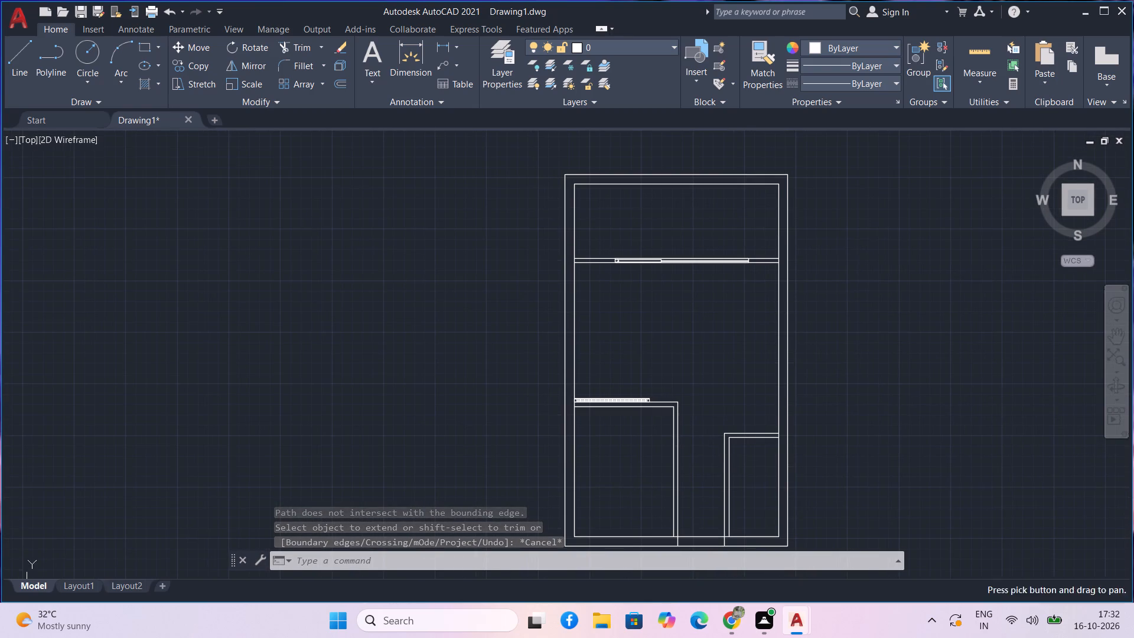
{"action": "middle_click_drag", "start_coordinate": [699, 358], "coordinate": [699, 397]}
{"action": "scroll", "coordinate": [686, 347], "scroll_direction": "up", "scroll_amount": 1}
{"action": "middle_click_drag", "start_coordinate": [687, 351], "coordinate": [689, 365]}
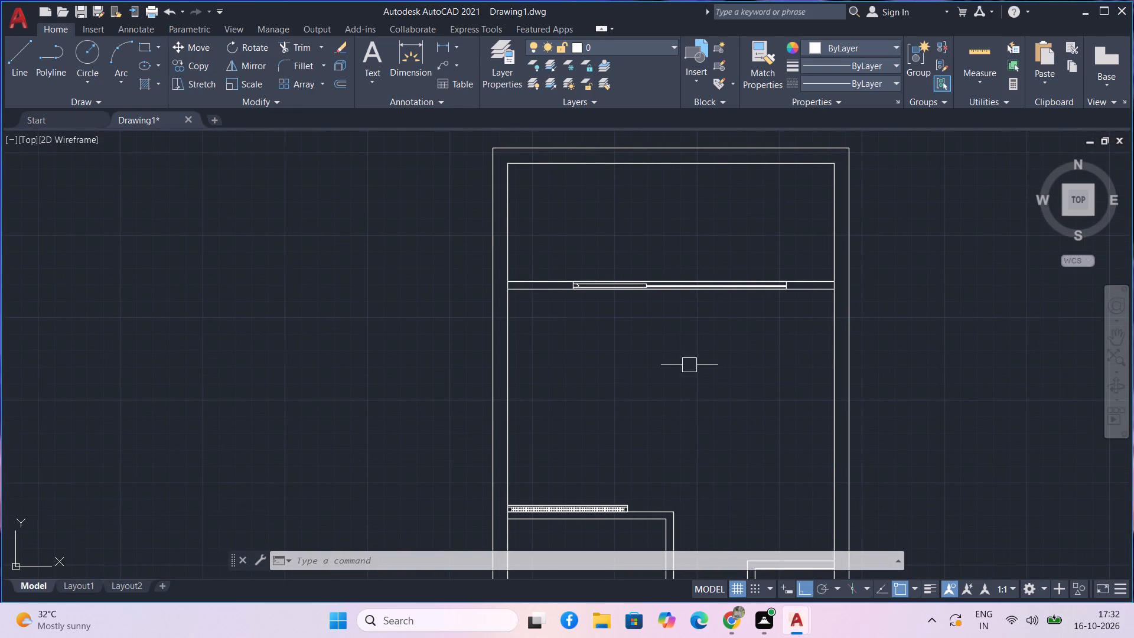
{"action": "type", "text": "tr"}
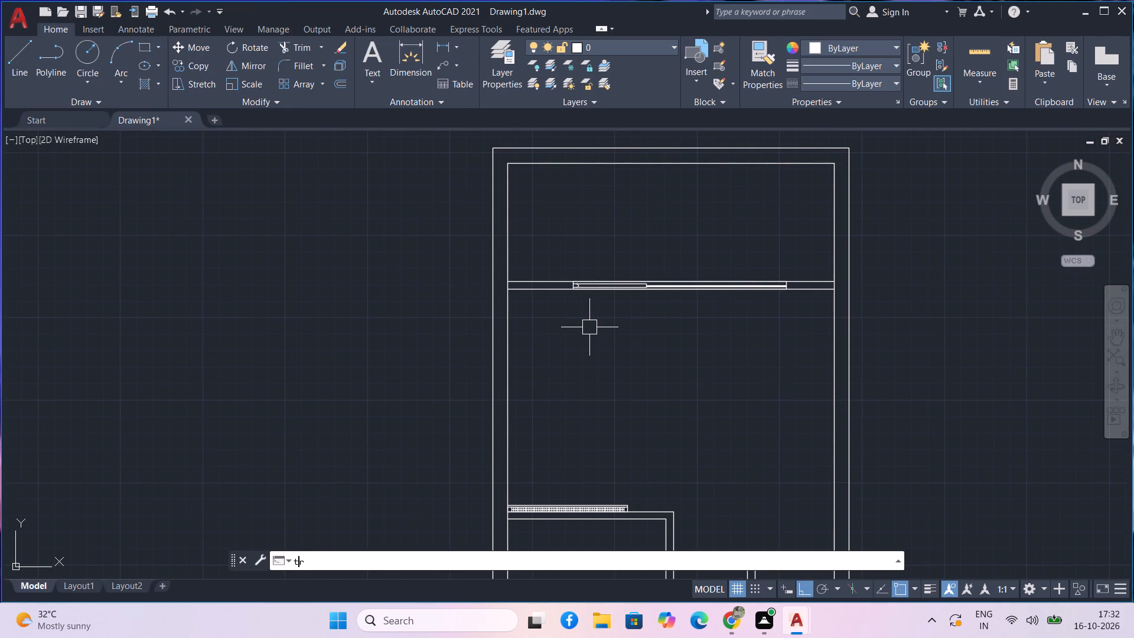
{"action": "key", "text": "space"}
{"action": "scroll", "coordinate": [493, 269], "scroll_direction": "up", "scroll_amount": 5}
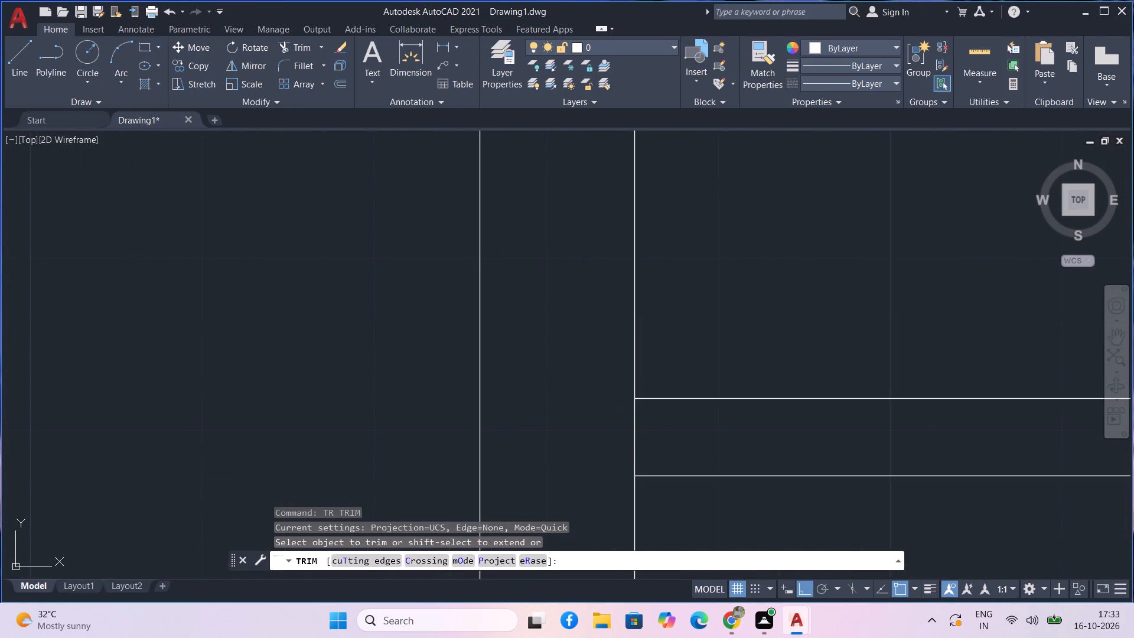
{"action": "left_click_drag", "start_coordinate": [617, 425], "coordinate": [667, 427]}
{"action": "scroll", "coordinate": [667, 427], "scroll_direction": "down", "scroll_amount": 6}
{"action": "scroll", "coordinate": [774, 452], "scroll_direction": "down", "scroll_amount": 1}
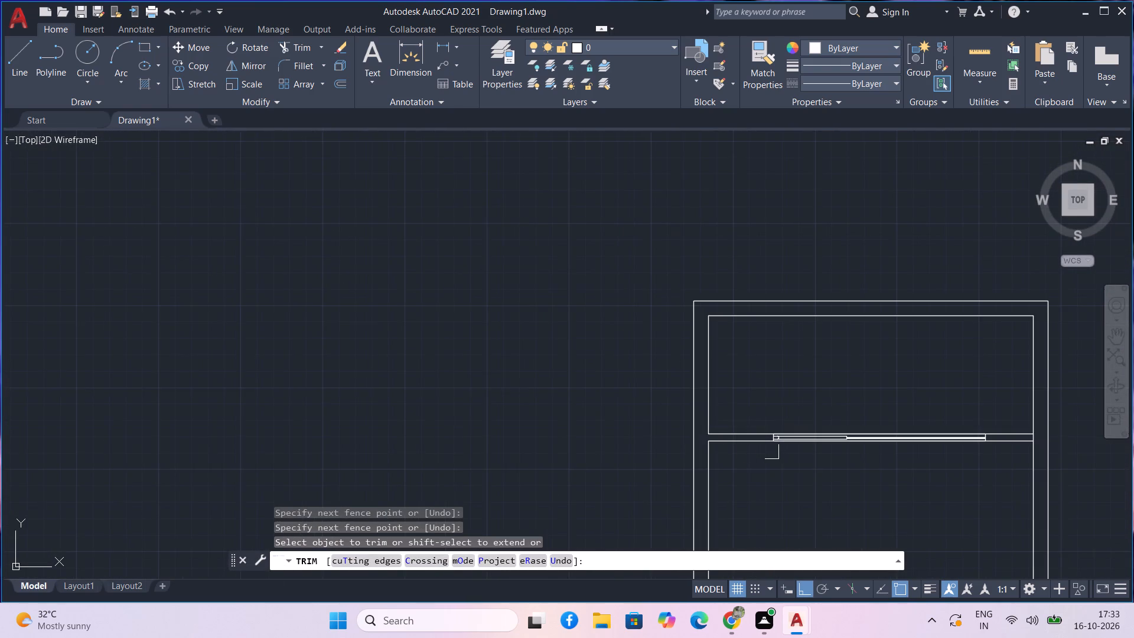
{"action": "middle_click_drag", "start_coordinate": [755, 452], "coordinate": [636, 439]}
{"action": "scroll", "coordinate": [907, 425], "scroll_direction": "up", "scroll_amount": 4}
{"action": "left_click_drag", "start_coordinate": [912, 434], "coordinate": [999, 435]}
{"action": "scroll", "coordinate": [994, 435], "scroll_direction": "down", "scroll_amount": 7}
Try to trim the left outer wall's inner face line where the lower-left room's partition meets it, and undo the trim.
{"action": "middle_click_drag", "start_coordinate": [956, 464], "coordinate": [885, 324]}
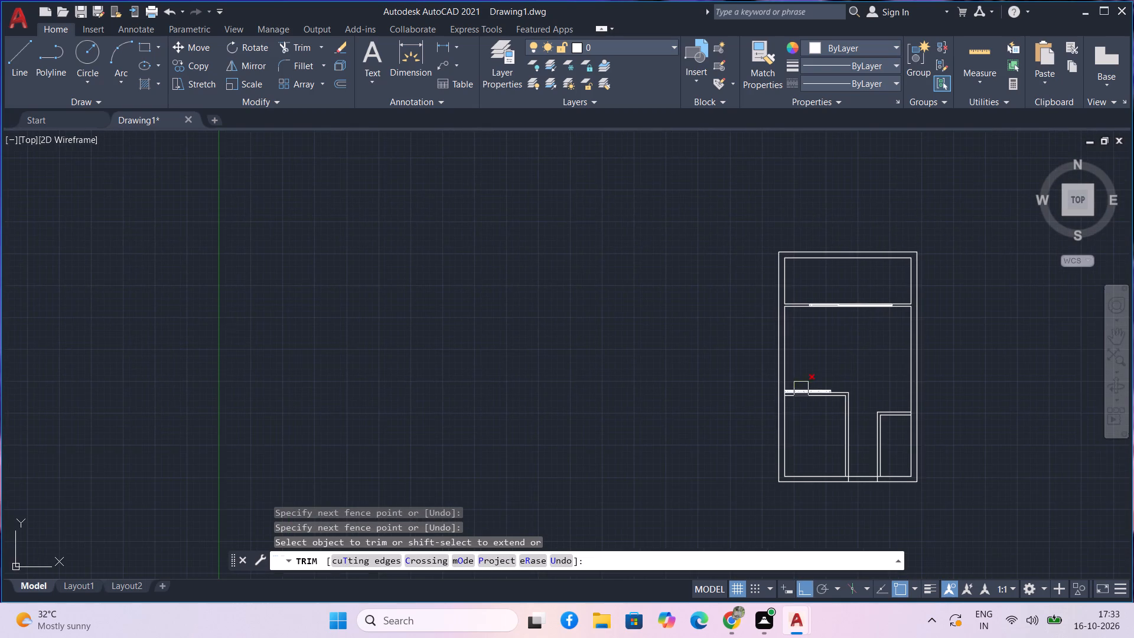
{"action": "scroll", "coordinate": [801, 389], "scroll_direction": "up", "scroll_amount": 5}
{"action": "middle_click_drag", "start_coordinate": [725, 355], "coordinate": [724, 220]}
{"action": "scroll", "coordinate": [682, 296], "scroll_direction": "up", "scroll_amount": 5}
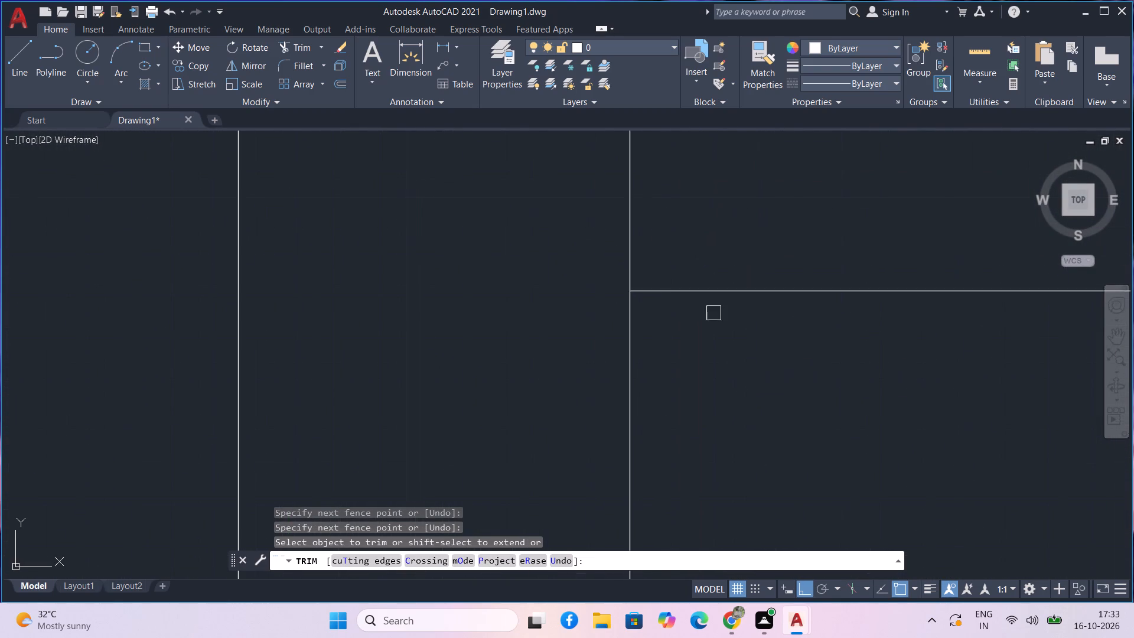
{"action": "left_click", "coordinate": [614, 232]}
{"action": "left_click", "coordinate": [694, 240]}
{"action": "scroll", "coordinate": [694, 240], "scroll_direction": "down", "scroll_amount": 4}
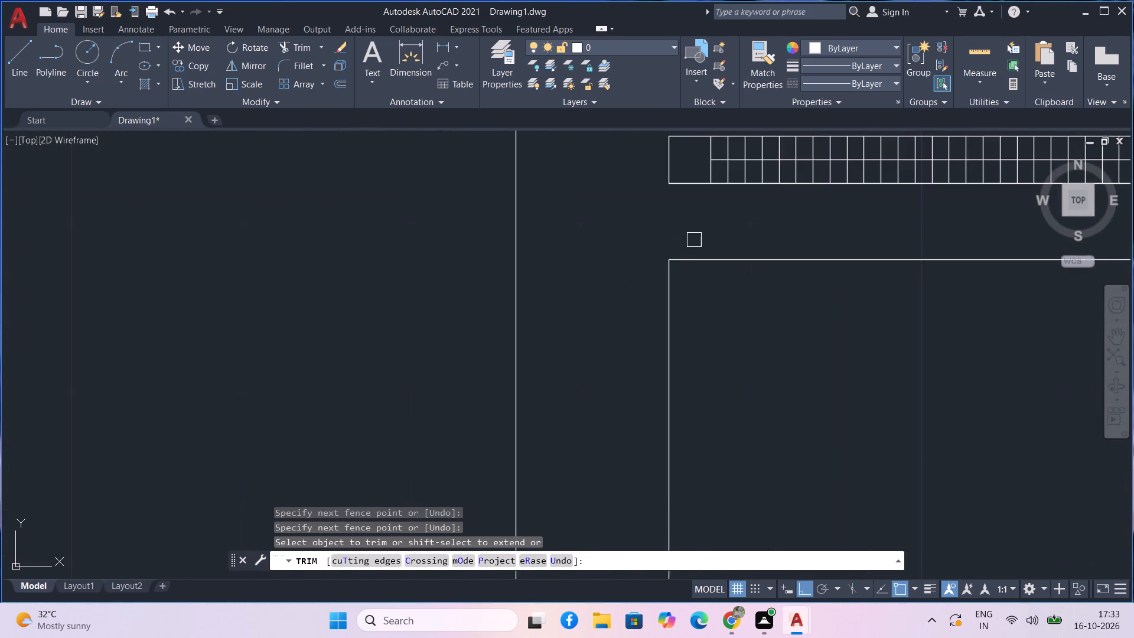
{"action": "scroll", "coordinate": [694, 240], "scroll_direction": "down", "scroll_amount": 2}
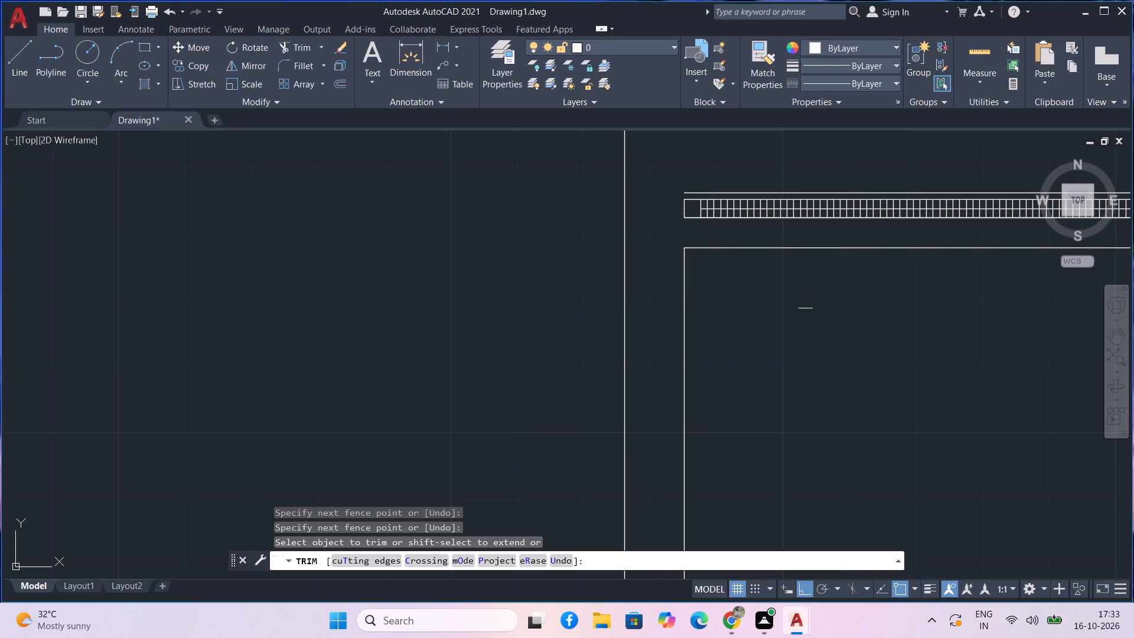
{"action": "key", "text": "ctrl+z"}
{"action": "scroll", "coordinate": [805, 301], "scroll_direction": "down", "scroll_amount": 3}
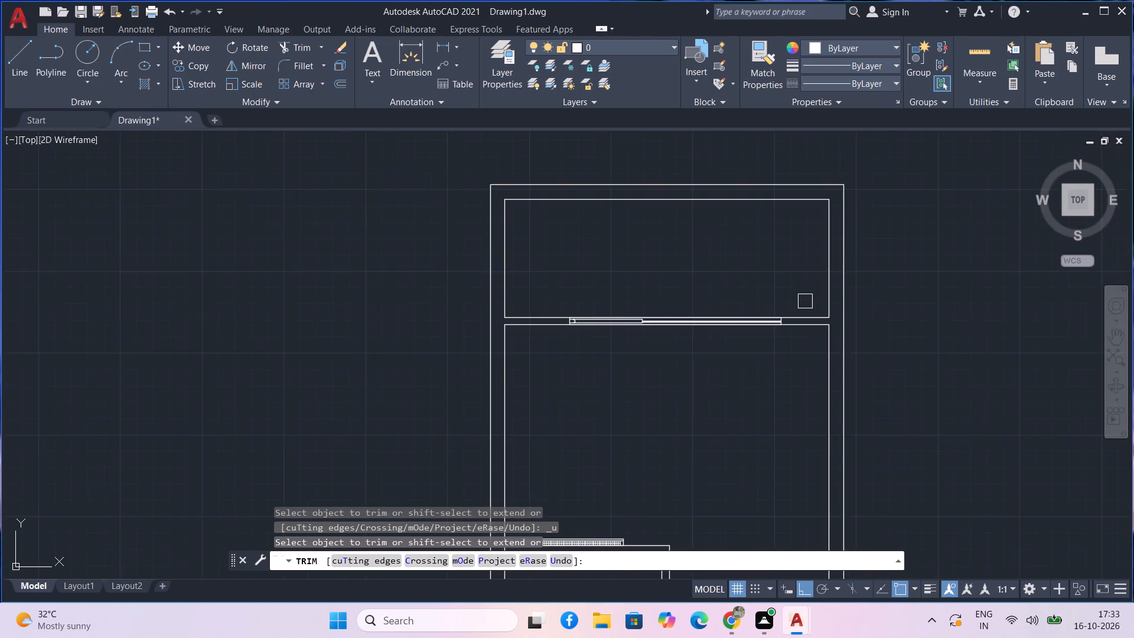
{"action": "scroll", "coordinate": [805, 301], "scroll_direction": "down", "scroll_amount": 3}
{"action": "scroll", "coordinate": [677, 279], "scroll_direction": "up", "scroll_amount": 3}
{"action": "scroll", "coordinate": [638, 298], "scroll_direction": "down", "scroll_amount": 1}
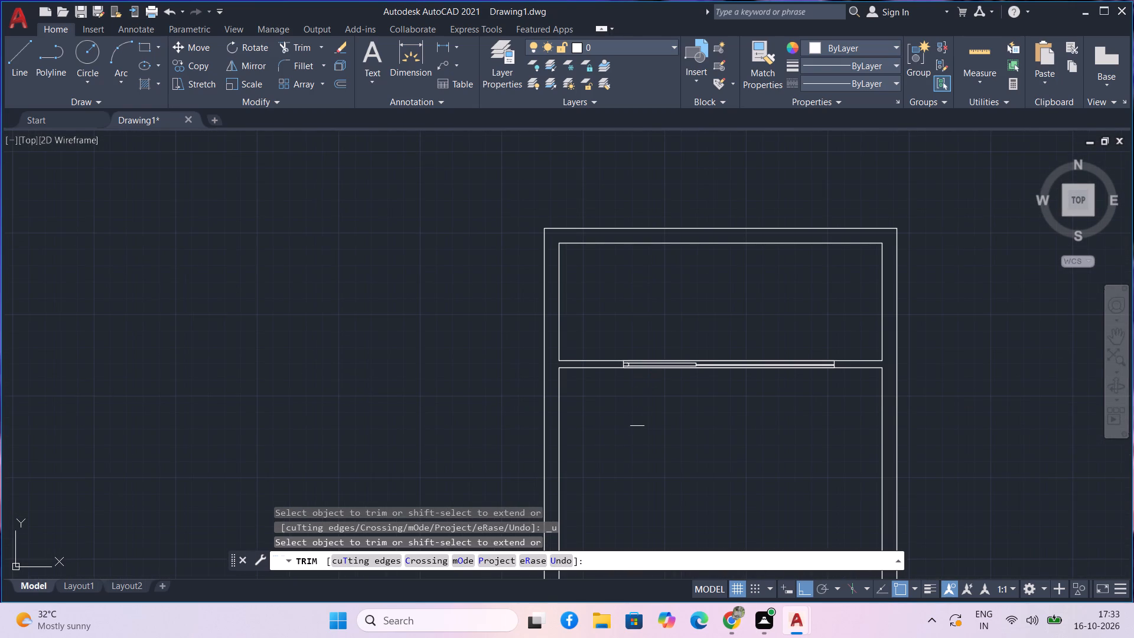
Trim the left outer wall's inner face line between the two lines of the lower-left room's top partition.
{"action": "middle_click_drag", "start_coordinate": [636, 394], "coordinate": [643, 248]}
{"action": "middle_click_drag", "start_coordinate": [591, 358], "coordinate": [595, 246]}
{"action": "scroll", "coordinate": [576, 350], "scroll_direction": "up", "scroll_amount": 2}
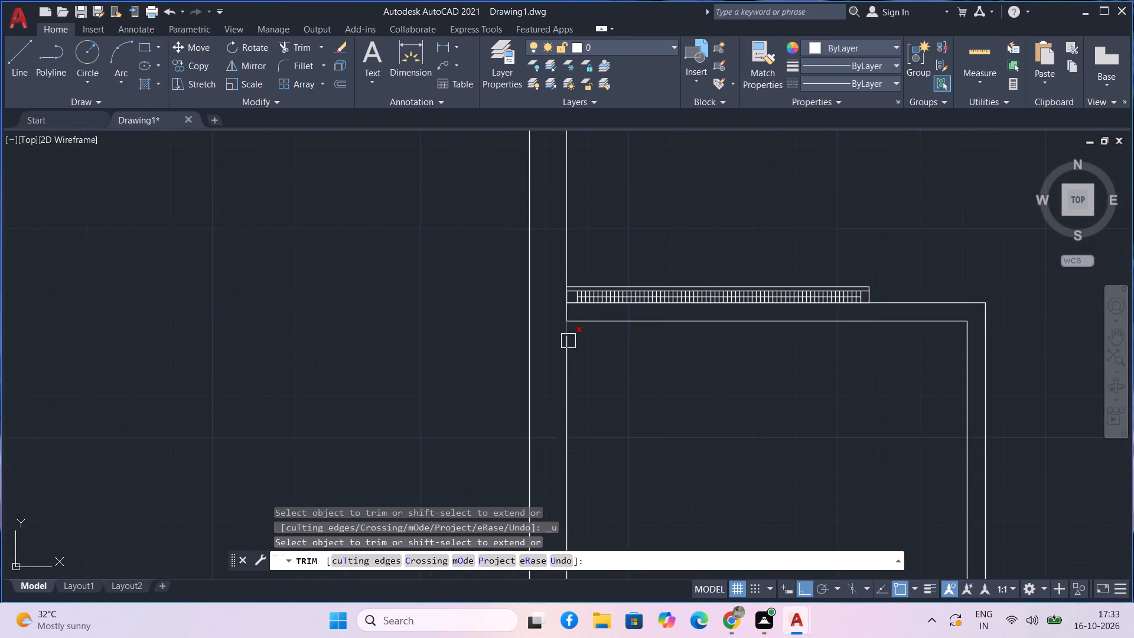
{"action": "scroll", "coordinate": [566, 327], "scroll_direction": "up", "scroll_amount": 1}
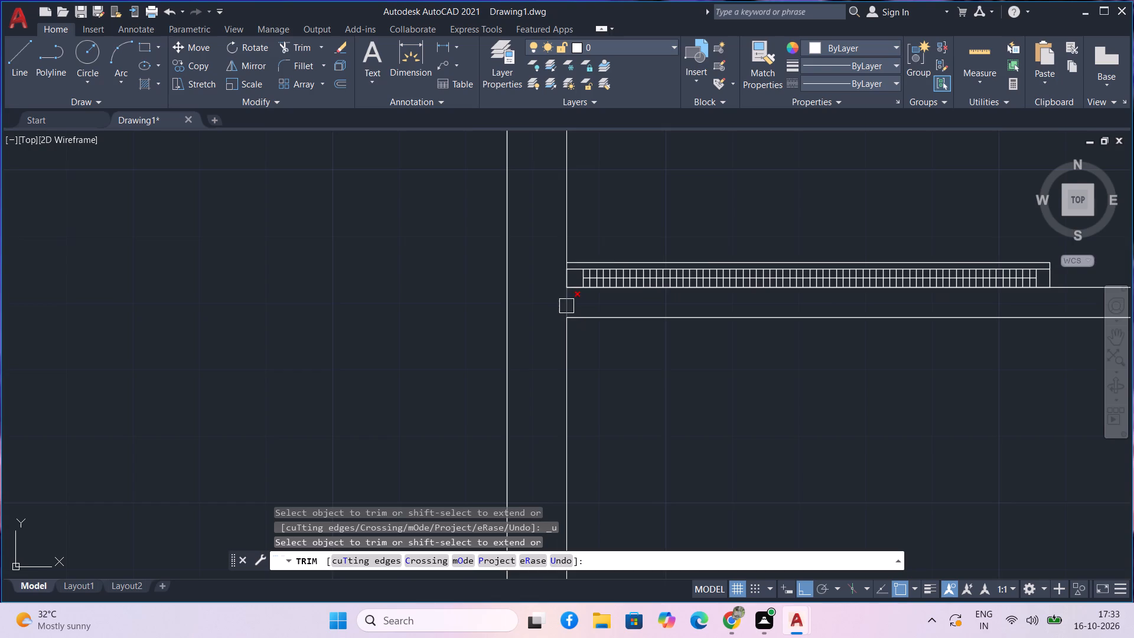
{"action": "scroll", "coordinate": [566, 306], "scroll_direction": "up", "scroll_amount": 2}
{"action": "left_click", "coordinate": [566, 306]}
{"action": "scroll", "coordinate": [611, 308], "scroll_direction": "down", "scroll_amount": 4}
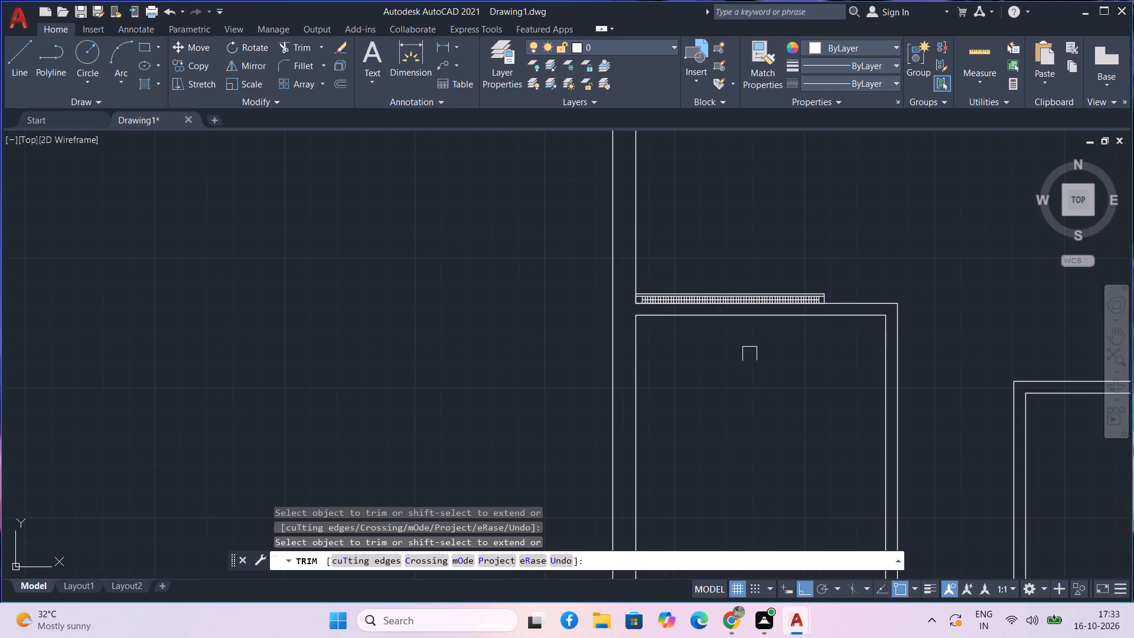
Offset the lower-right room's outer partition line 3" to the left, into the passage between the lower rooms.
{"action": "middle_click_drag", "start_coordinate": [753, 359], "coordinate": [530, 328]}
{"action": "scroll", "coordinate": [530, 328], "scroll_direction": "down", "scroll_amount": 2}
{"action": "middle_click_drag", "start_coordinate": [547, 362], "coordinate": [552, 276]}
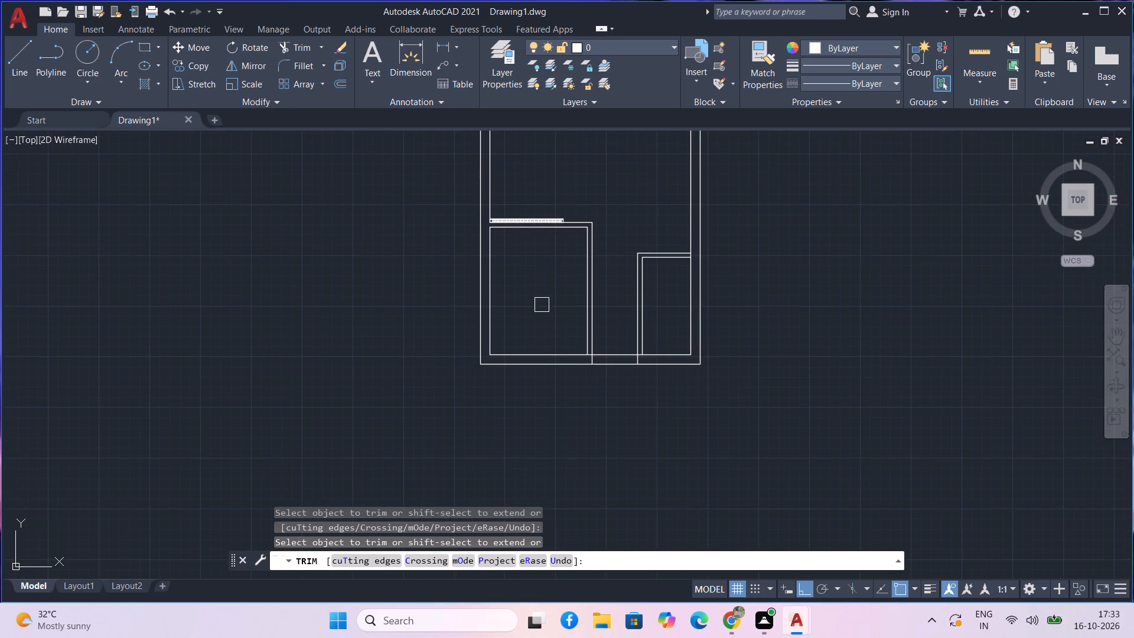
{"action": "middle_click_drag", "start_coordinate": [542, 305], "coordinate": [540, 251]}
{"action": "middle_click_drag", "start_coordinate": [537, 274], "coordinate": [533, 261]}
{"action": "scroll", "coordinate": [607, 316], "scroll_direction": "up", "scroll_amount": 3}
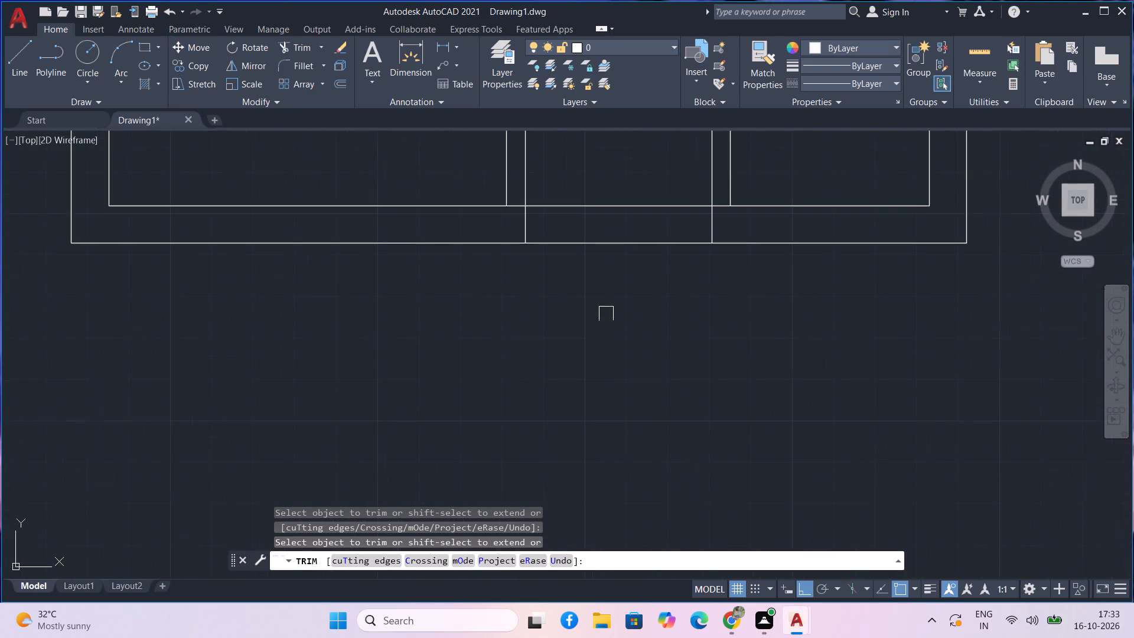
{"action": "middle_click_drag", "start_coordinate": [605, 304], "coordinate": [607, 395]}
{"action": "key", "text": "Escape"}
{"action": "type", "text": "o"}
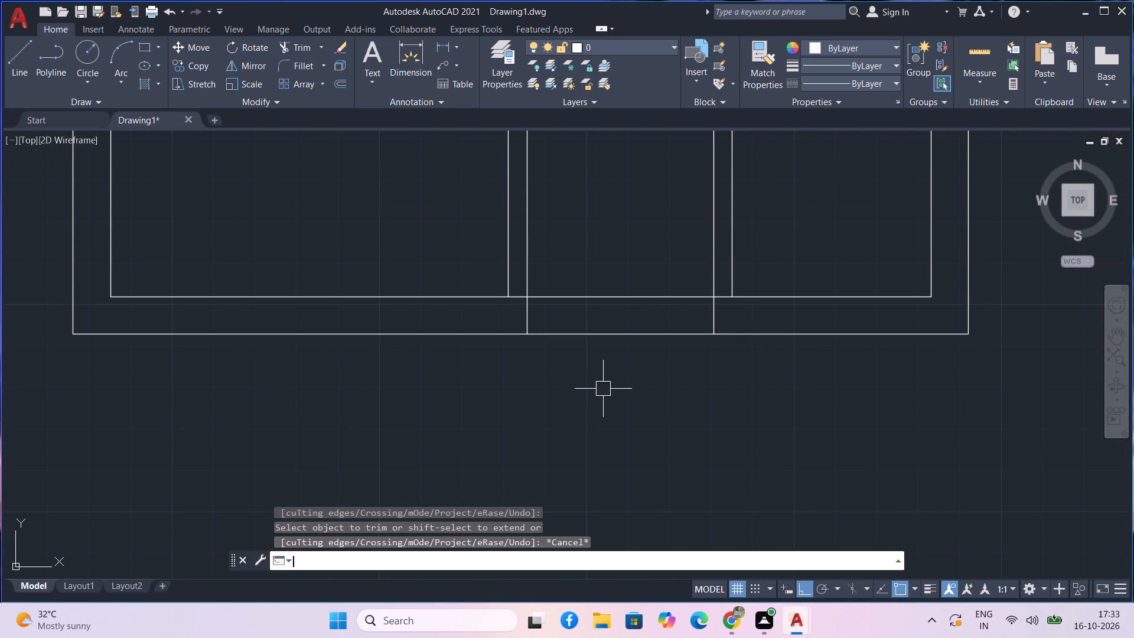
{"action": "key", "text": "space"}
{"action": "key", "text": "3"}
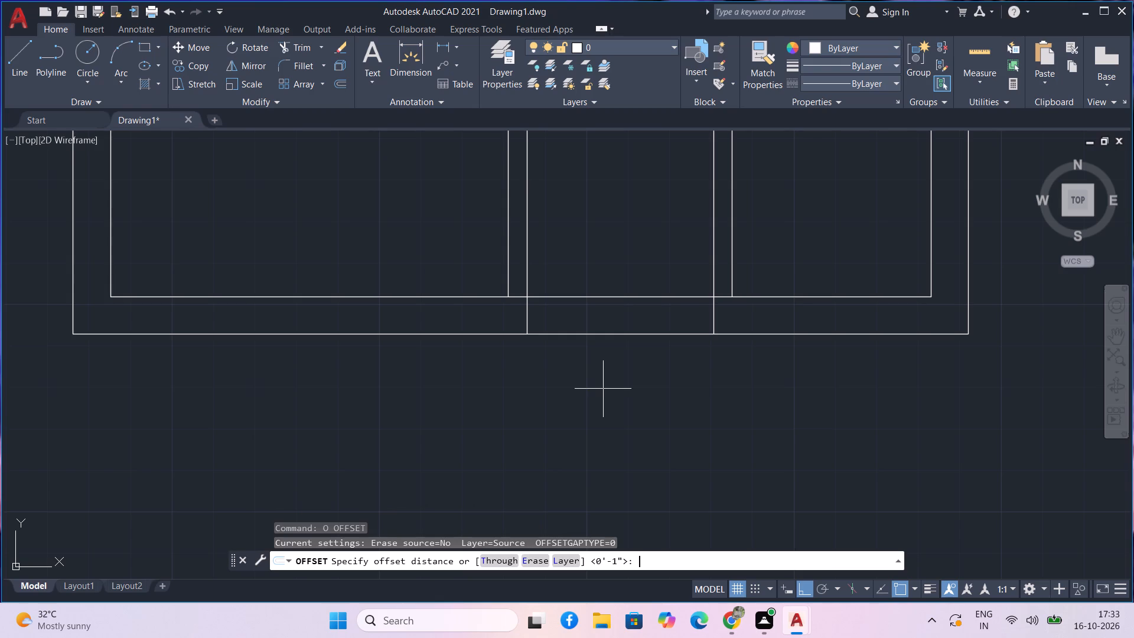
{"action": "key", "text": "Return"}
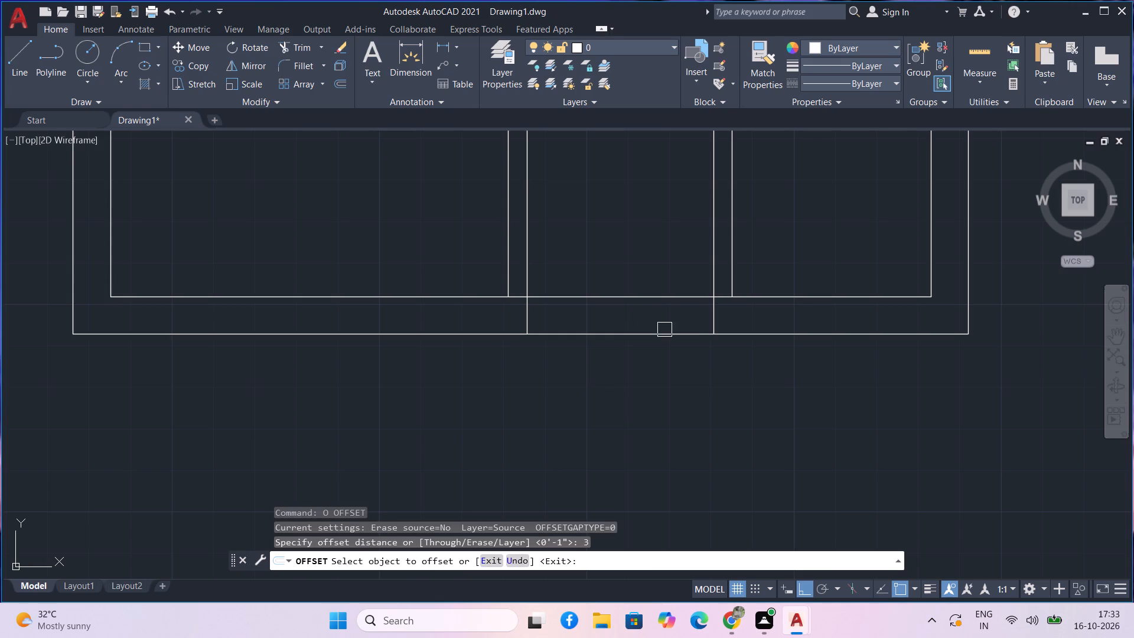
{"action": "left_click", "coordinate": [712, 318]}
{"action": "left_click", "coordinate": [682, 318]}
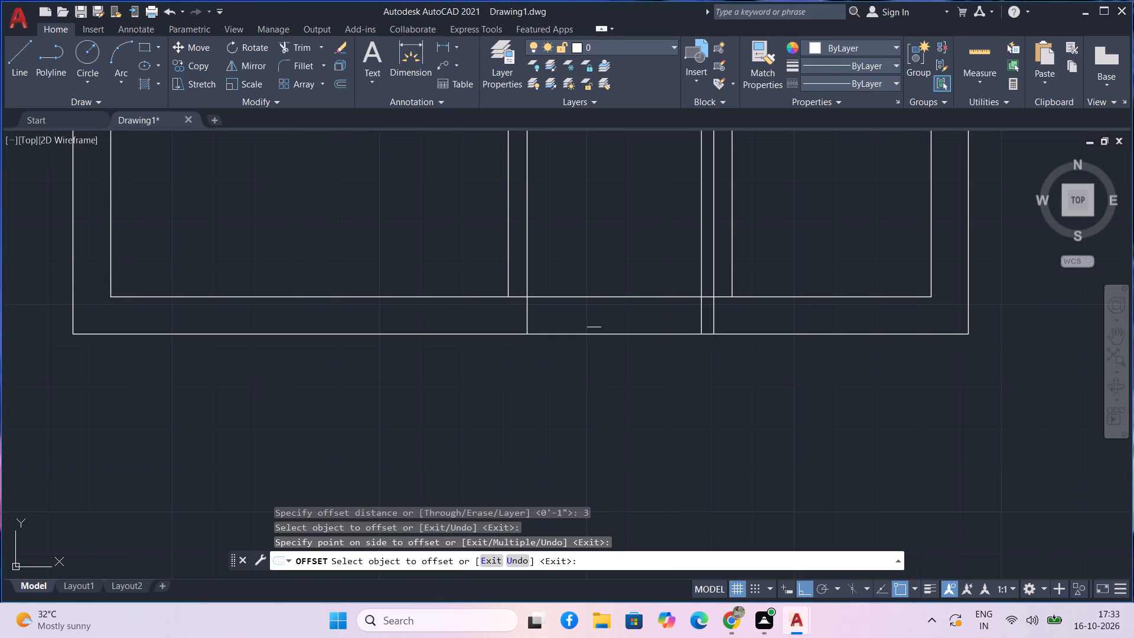
{"action": "key", "text": "space"}
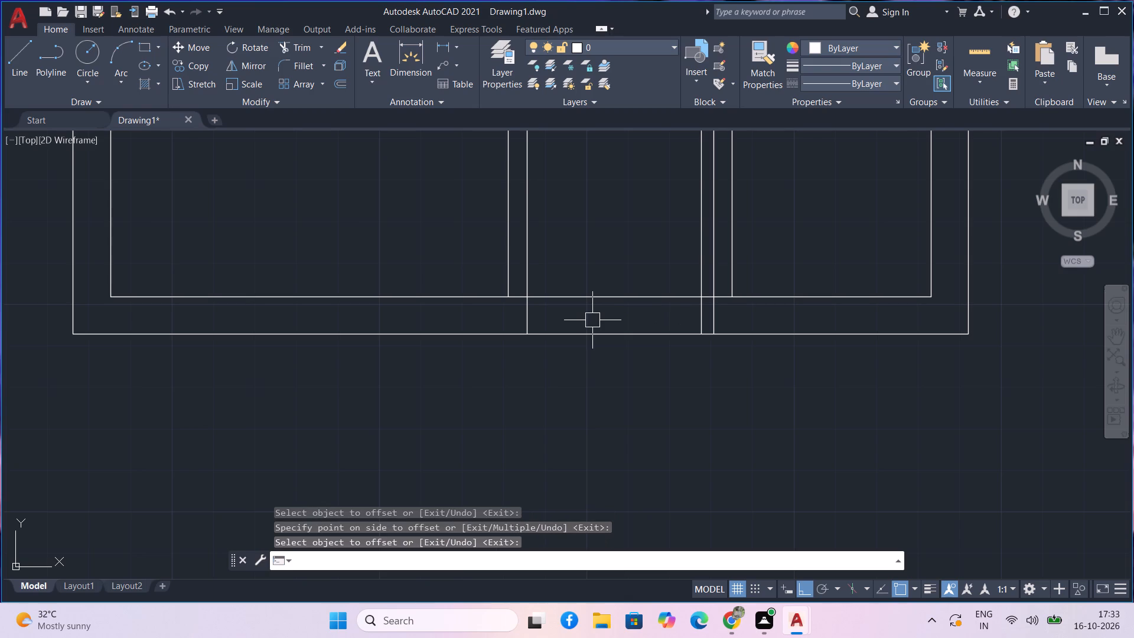
Offset the new 3" line 3' to the left to mark the entrance opening's other side.
{"action": "type", "text": "o"}
{"action": "key", "text": "space"}
{"action": "type", "text": "3'"}
{"action": "key", "text": "Return"}
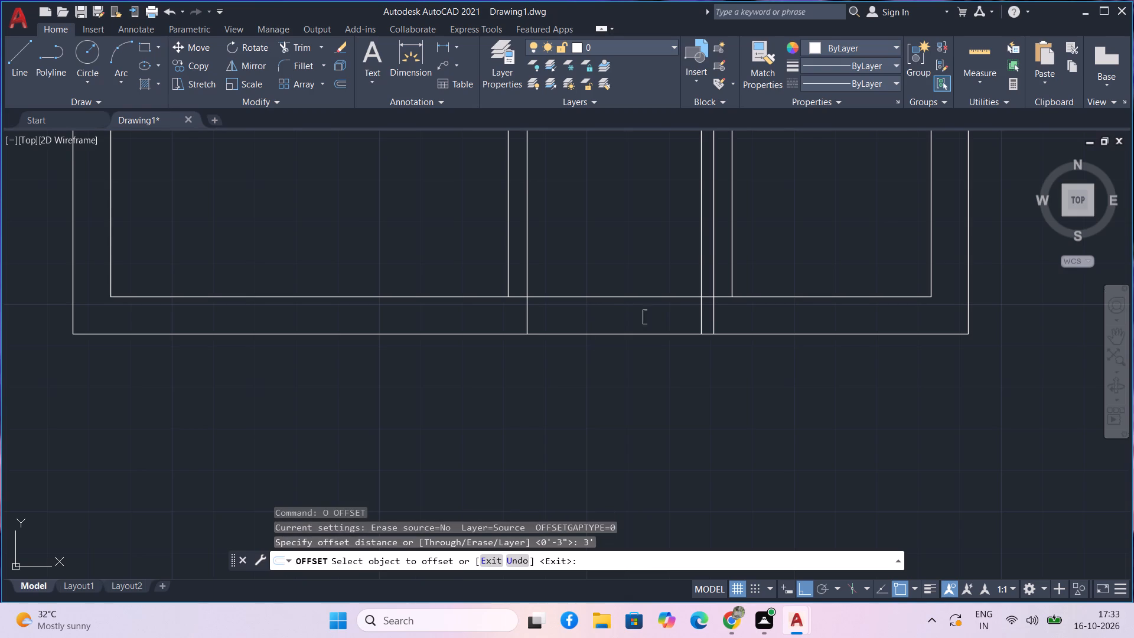
{"action": "left_click", "coordinate": [702, 323]}
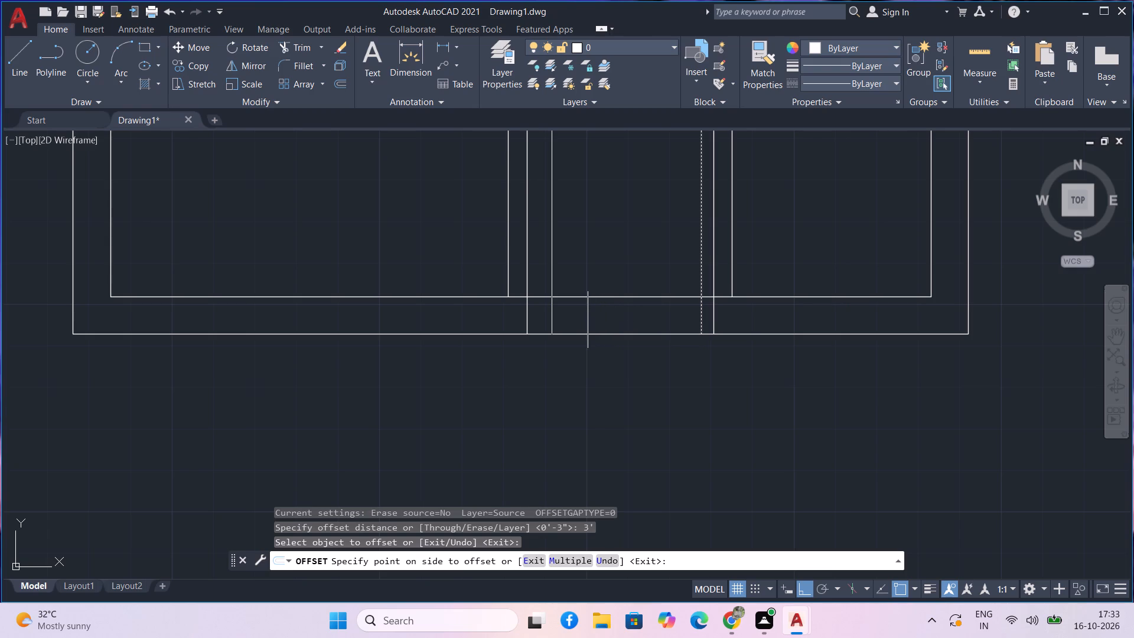
{"action": "left_click", "coordinate": [588, 320]}
{"action": "middle_click_drag", "start_coordinate": [589, 320], "coordinate": [597, 370]}
{"action": "type", "text": "tr"}
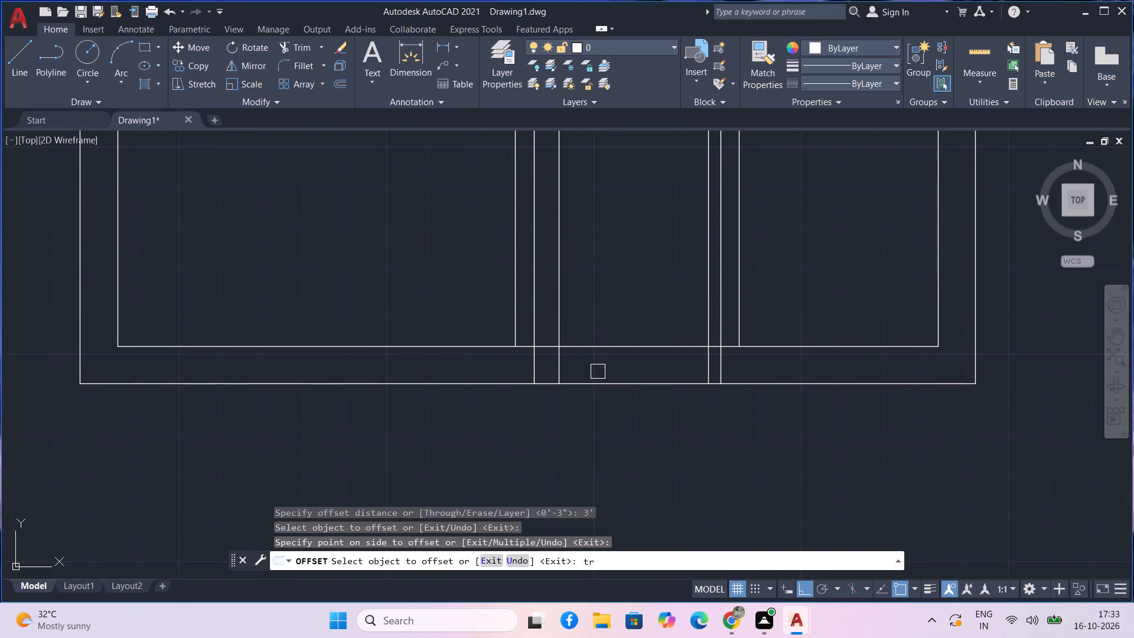
{"action": "key", "text": "Escape"}
Trim the two offset lines above the bottom wall and the wall's face lines between them, leaving a 3' entrance opening.
{"action": "key", "text": "grave"}
{"action": "type", "text": "tr"}
{"action": "key", "text": "space"}
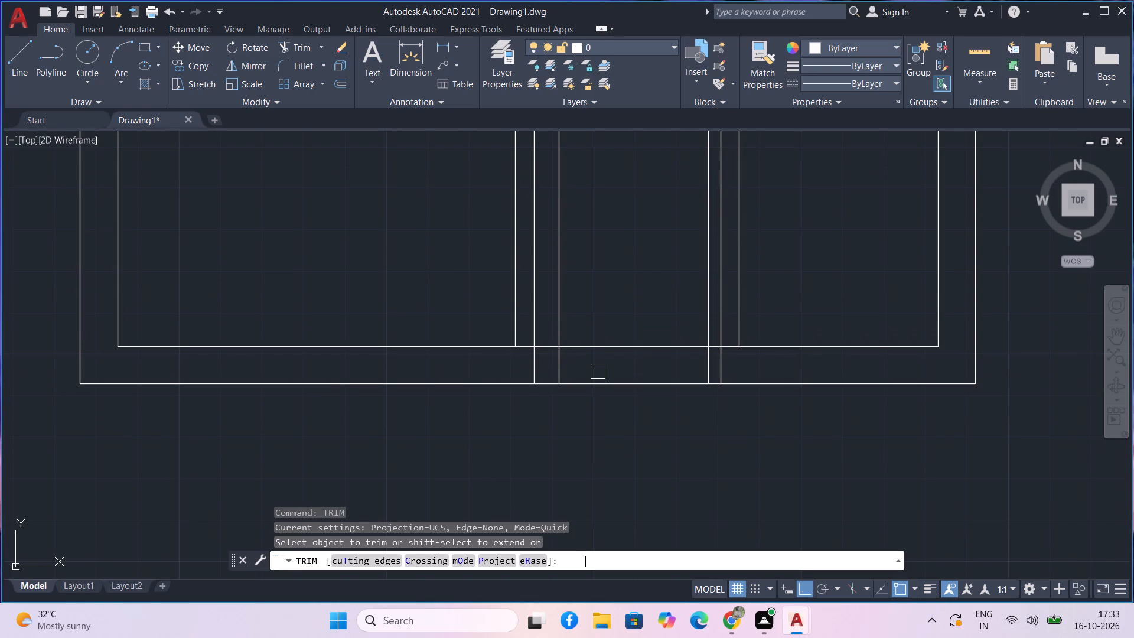
{"action": "left_click", "coordinate": [553, 308]}
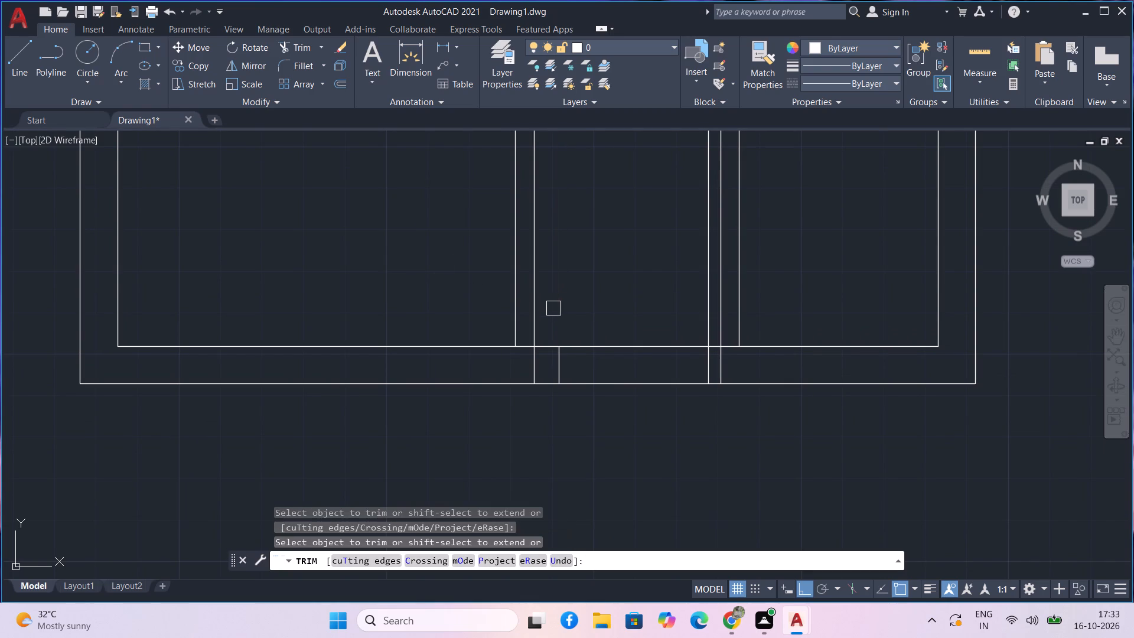
{"action": "left_click_drag", "start_coordinate": [628, 313], "coordinate": [662, 435]}
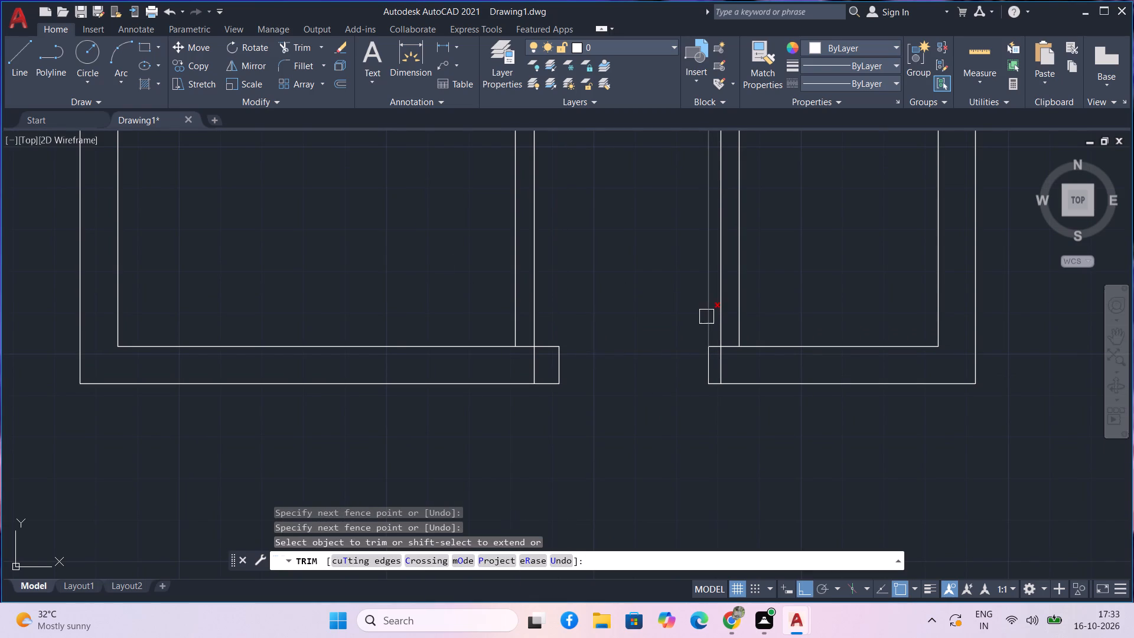
{"action": "left_click", "coordinate": [706, 317]}
Trim the overlapping lines where the two vertical partitions beside the entrance opening meet the bottom outer wall.
{"action": "middle_click_drag", "start_coordinate": [592, 352], "coordinate": [594, 386]}
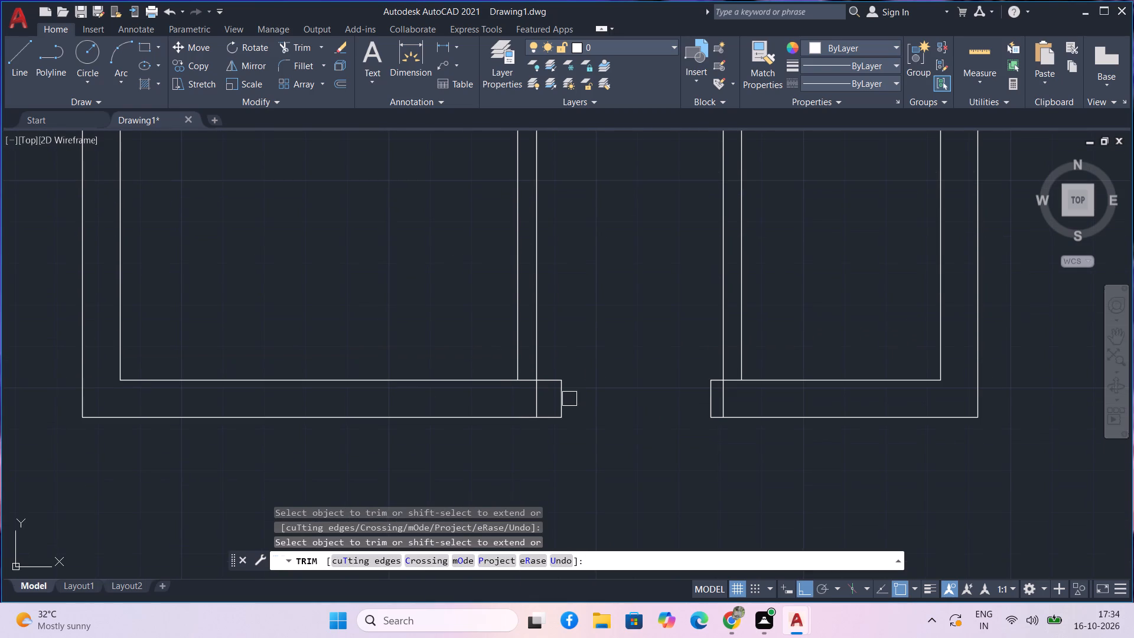
{"action": "scroll", "coordinate": [526, 401], "scroll_direction": "up", "scroll_amount": 3}
{"action": "left_click_drag", "start_coordinate": [522, 343], "coordinate": [530, 359]}
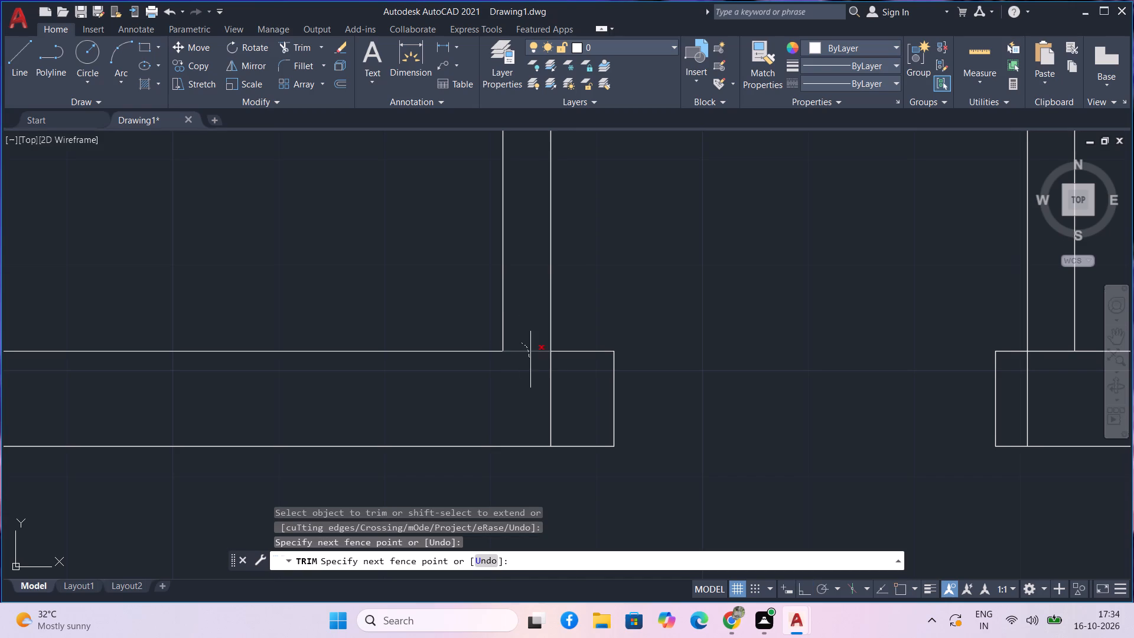
{"action": "left_click_drag", "start_coordinate": [530, 359], "coordinate": [562, 393]}
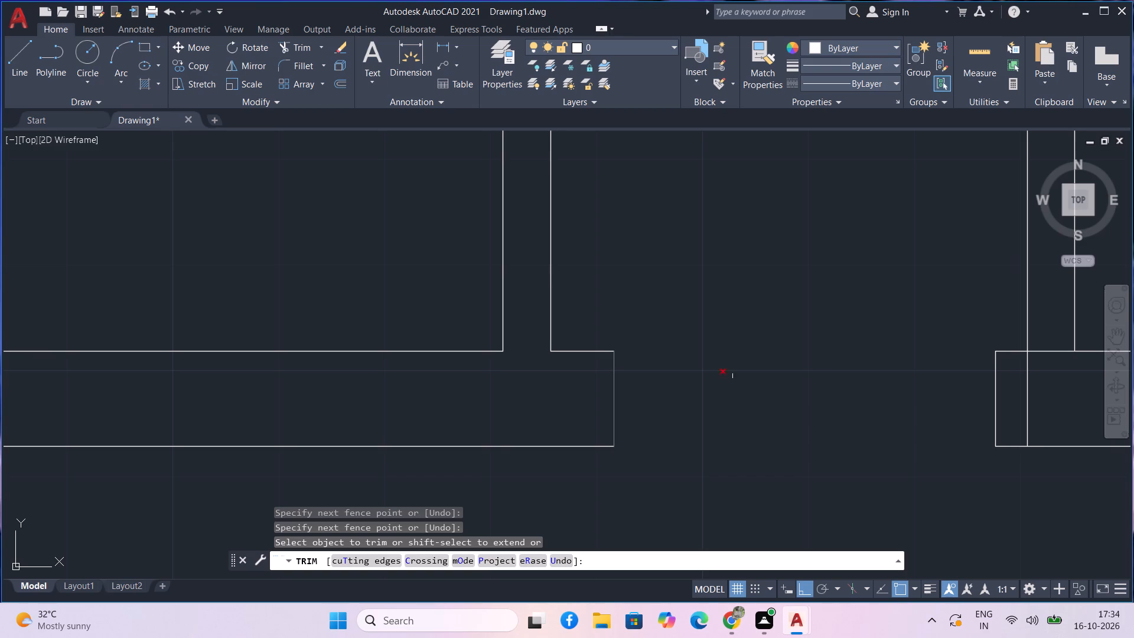
{"action": "middle_click_drag", "start_coordinate": [887, 414], "coordinate": [565, 429]}
{"action": "left_click", "coordinate": [708, 415]}
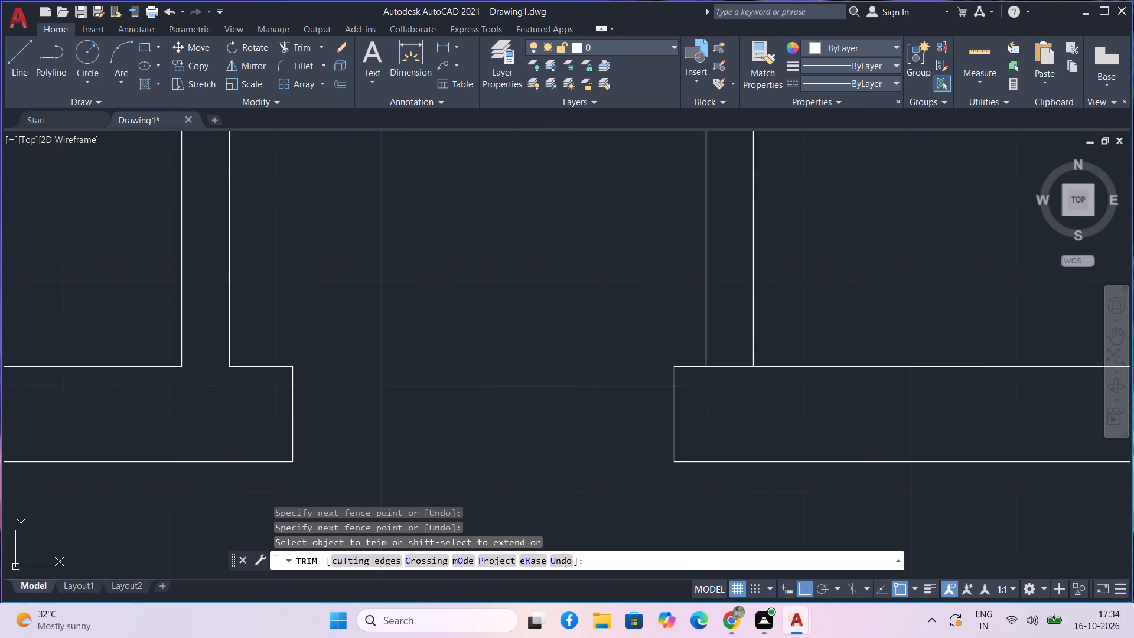
{"action": "left_click", "coordinate": [726, 362]}
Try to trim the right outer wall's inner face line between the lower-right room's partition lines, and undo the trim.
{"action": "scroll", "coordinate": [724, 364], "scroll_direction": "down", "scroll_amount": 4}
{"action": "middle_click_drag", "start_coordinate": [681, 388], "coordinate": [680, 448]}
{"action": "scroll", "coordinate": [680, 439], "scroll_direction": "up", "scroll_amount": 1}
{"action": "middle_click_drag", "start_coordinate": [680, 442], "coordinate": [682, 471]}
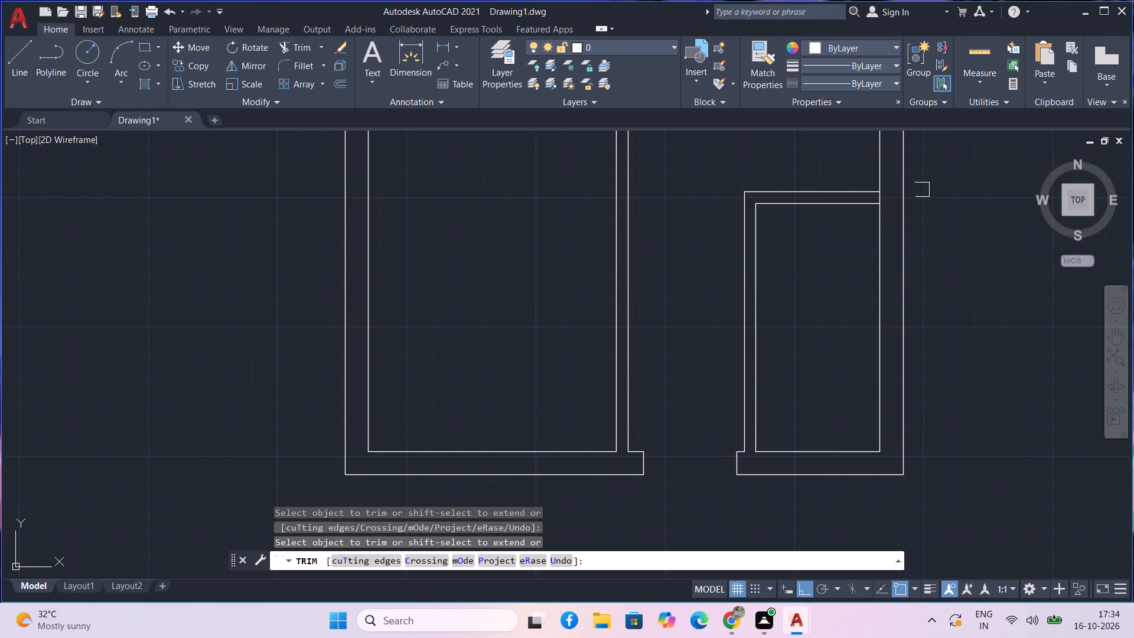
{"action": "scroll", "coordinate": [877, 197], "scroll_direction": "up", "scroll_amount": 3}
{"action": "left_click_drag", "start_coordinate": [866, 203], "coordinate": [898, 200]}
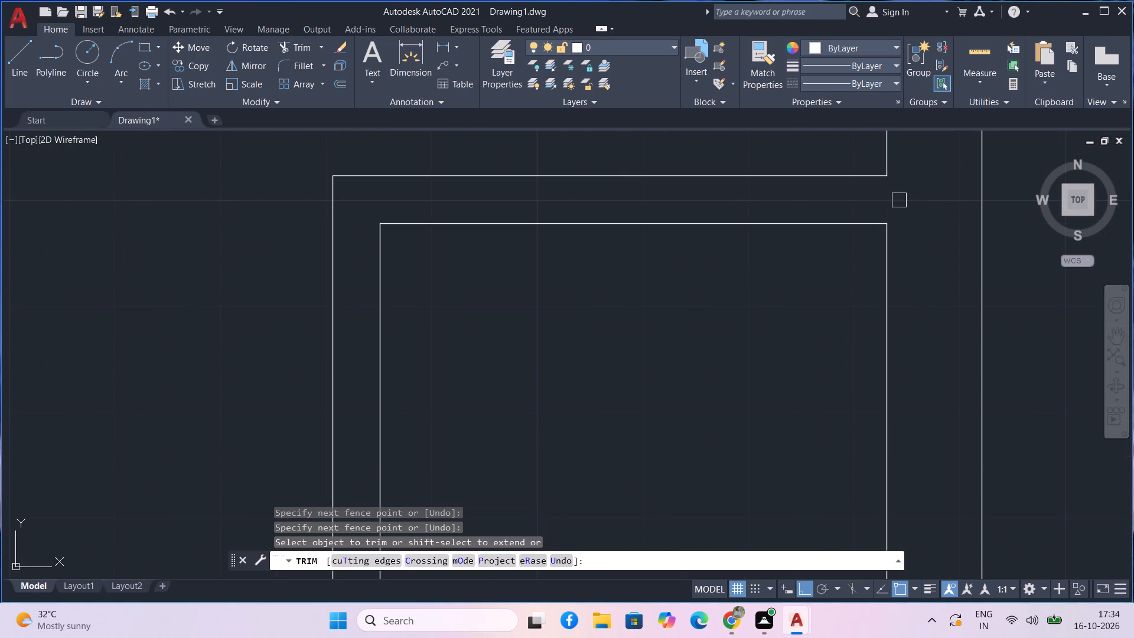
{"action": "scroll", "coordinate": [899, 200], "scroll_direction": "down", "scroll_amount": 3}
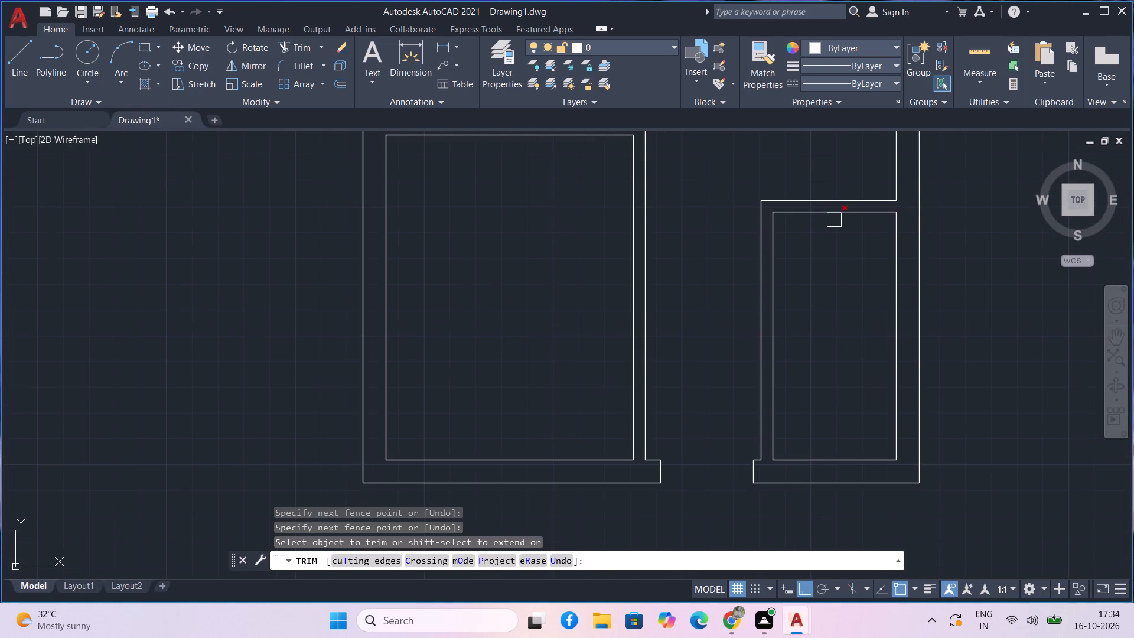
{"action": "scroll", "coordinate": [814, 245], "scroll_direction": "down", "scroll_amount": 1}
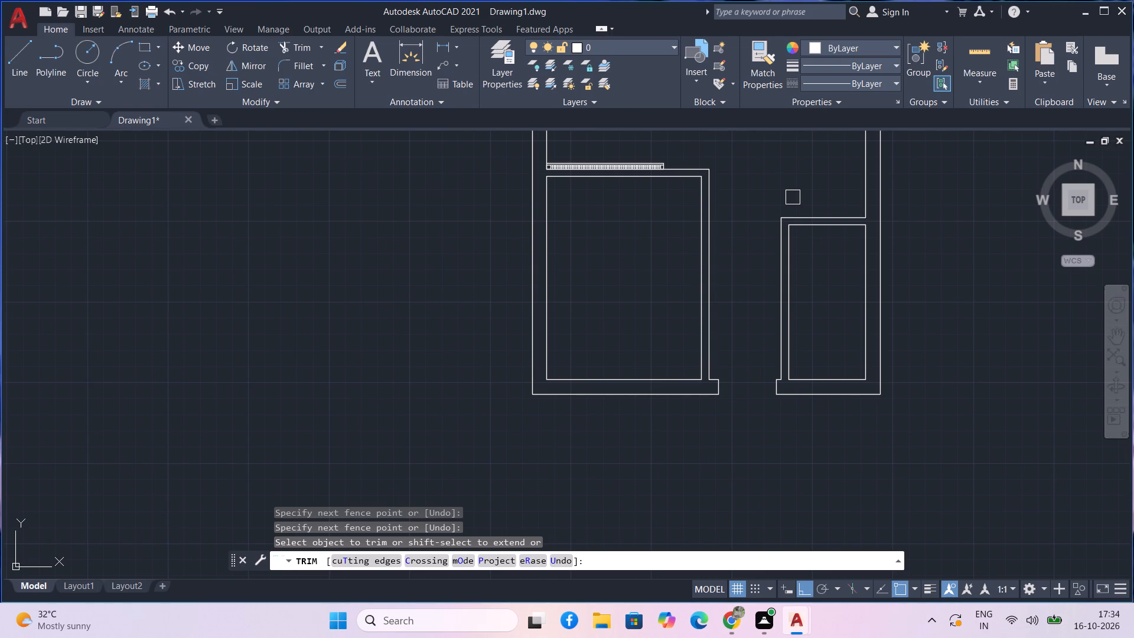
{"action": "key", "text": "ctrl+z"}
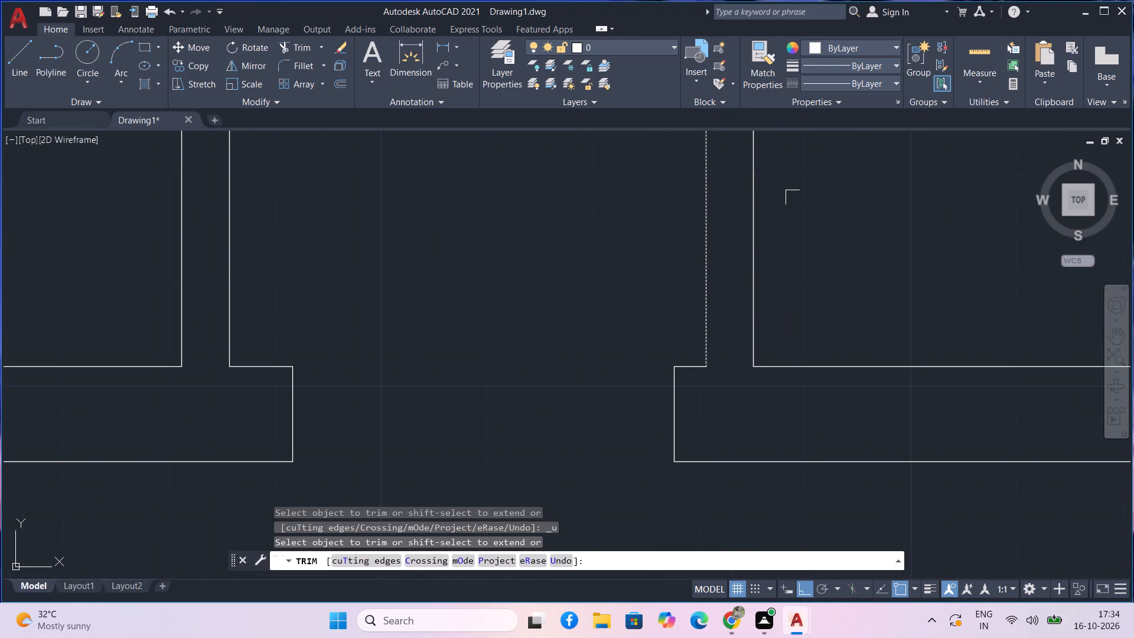
Move the two horizontal partition lines at the top of the lower-right room about 3'-11" upward along the right outer wall.
{"action": "scroll", "coordinate": [787, 181], "scroll_direction": "down", "scroll_amount": 6}
{"action": "middle_click_drag", "start_coordinate": [891, 202], "coordinate": [902, 307]}
{"action": "middle_click_drag", "start_coordinate": [913, 263], "coordinate": [917, 332]}
{"action": "middle_click_drag", "start_coordinate": [927, 274], "coordinate": [925, 285]}
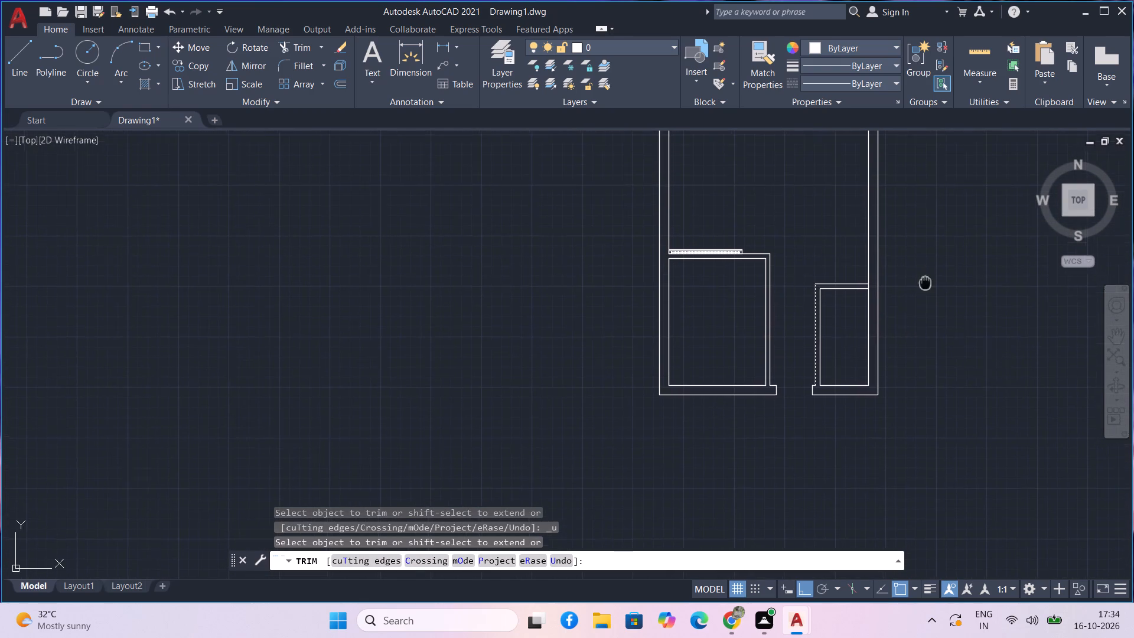
{"action": "middle_click_drag", "start_coordinate": [925, 285], "coordinate": [921, 335]}
{"action": "middle_click_drag", "start_coordinate": [918, 299], "coordinate": [918, 354]}
{"action": "middle_click_drag", "start_coordinate": [914, 327], "coordinate": [913, 356]}
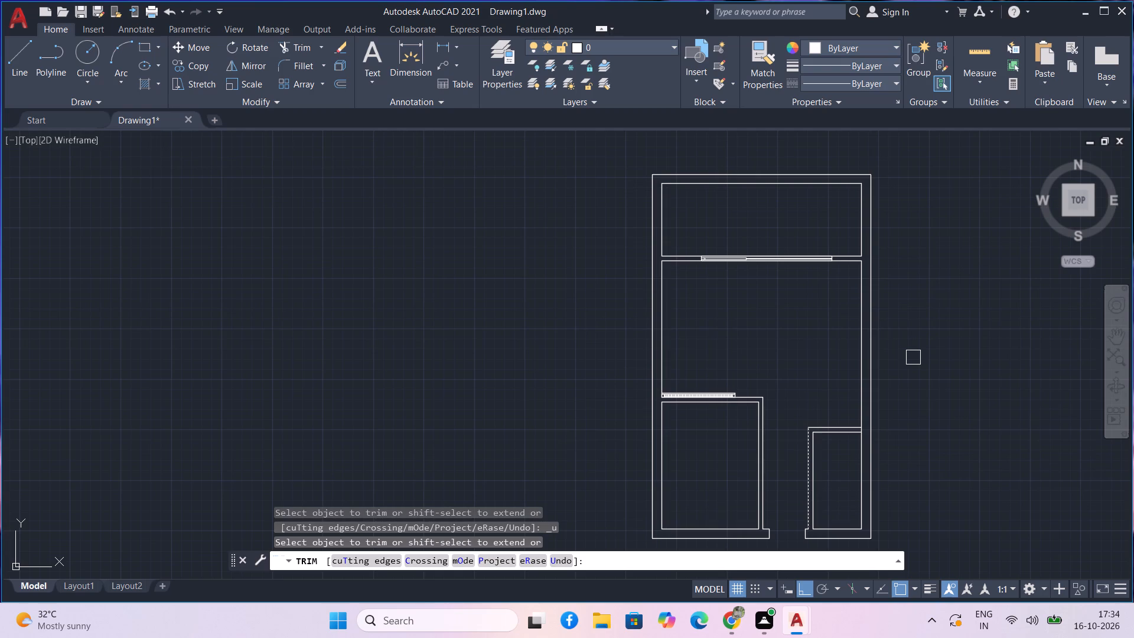
{"action": "key", "text": "Escape"}
{"action": "type", "text": "m"}
{"action": "key", "text": "space"}
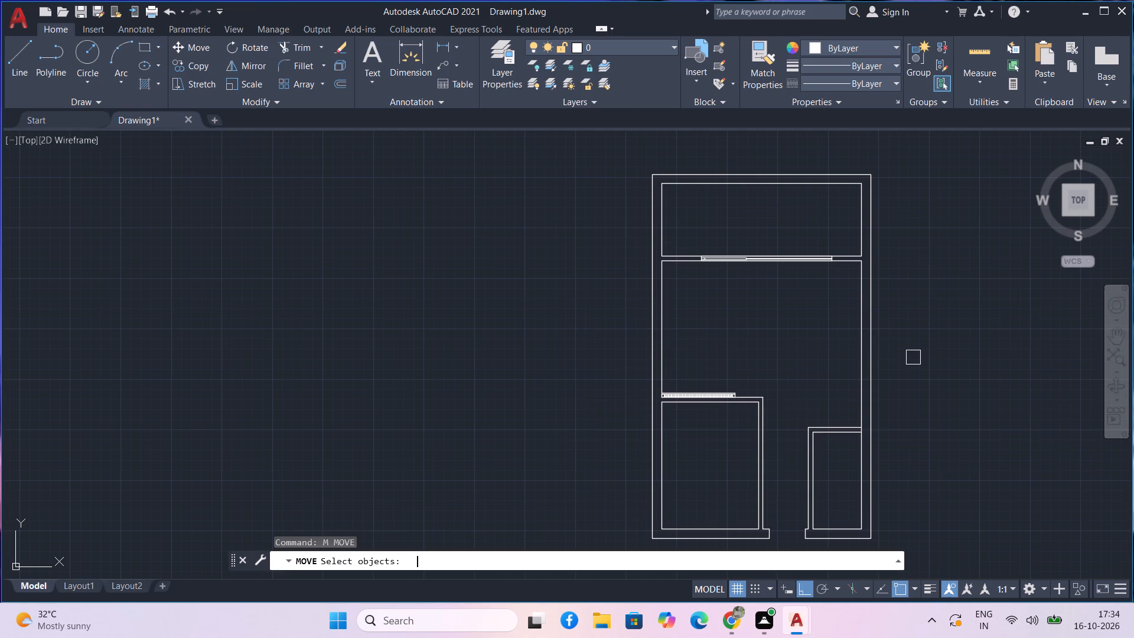
{"action": "scroll", "coordinate": [838, 463], "scroll_direction": "up", "scroll_amount": 2}
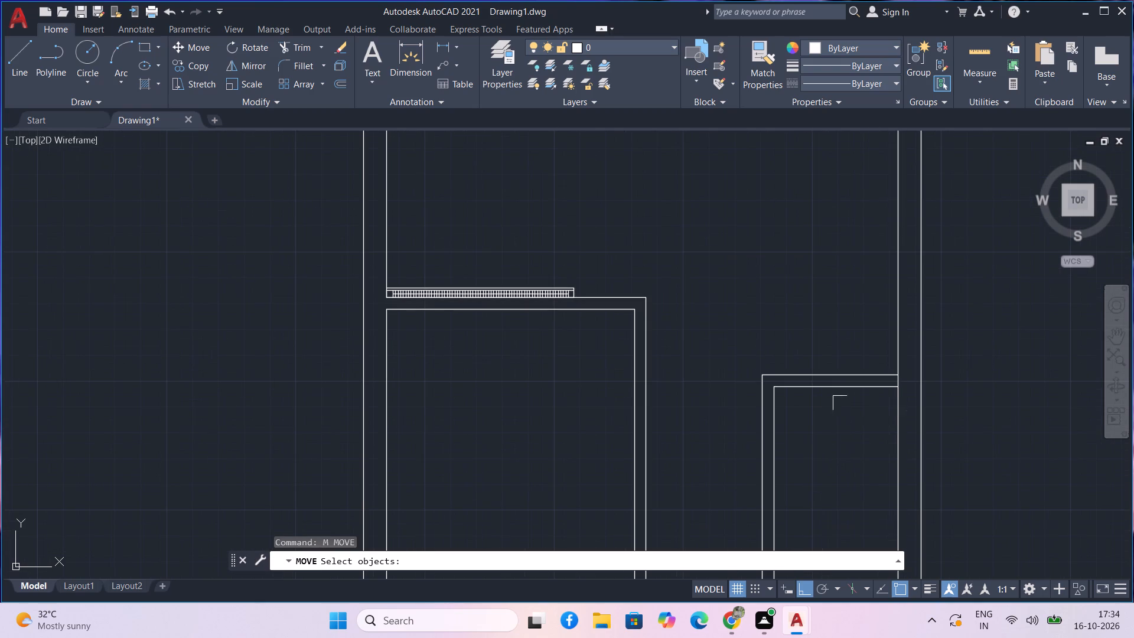
{"action": "scroll", "coordinate": [835, 369], "scroll_direction": "up", "scroll_amount": 2}
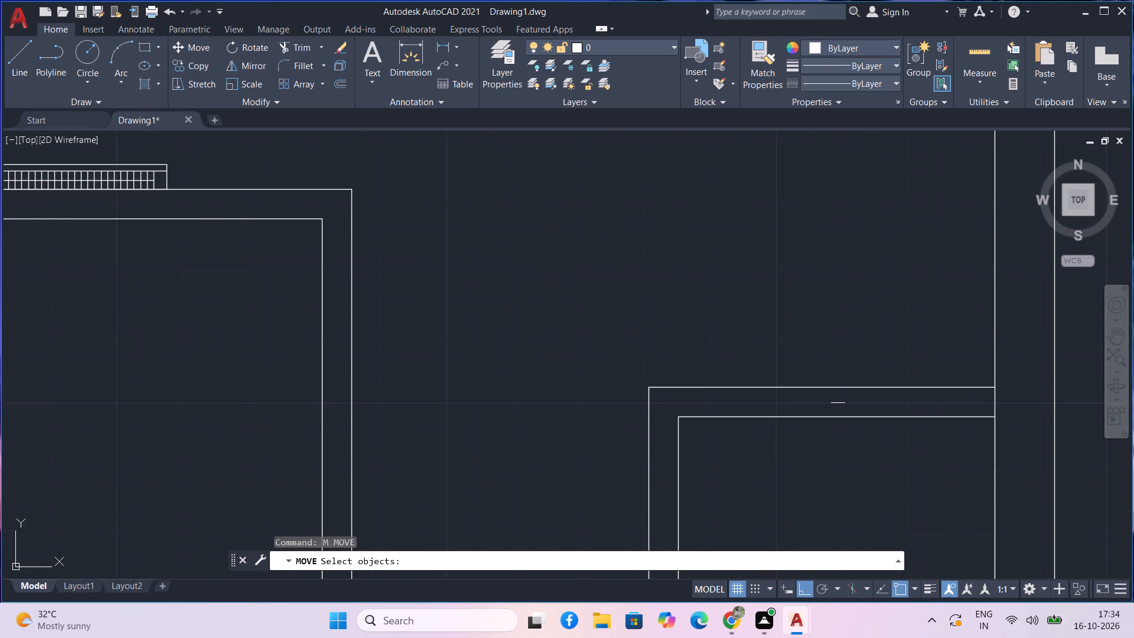
{"action": "left_click", "coordinate": [838, 396]}
{"action": "left_click", "coordinate": [816, 378]}
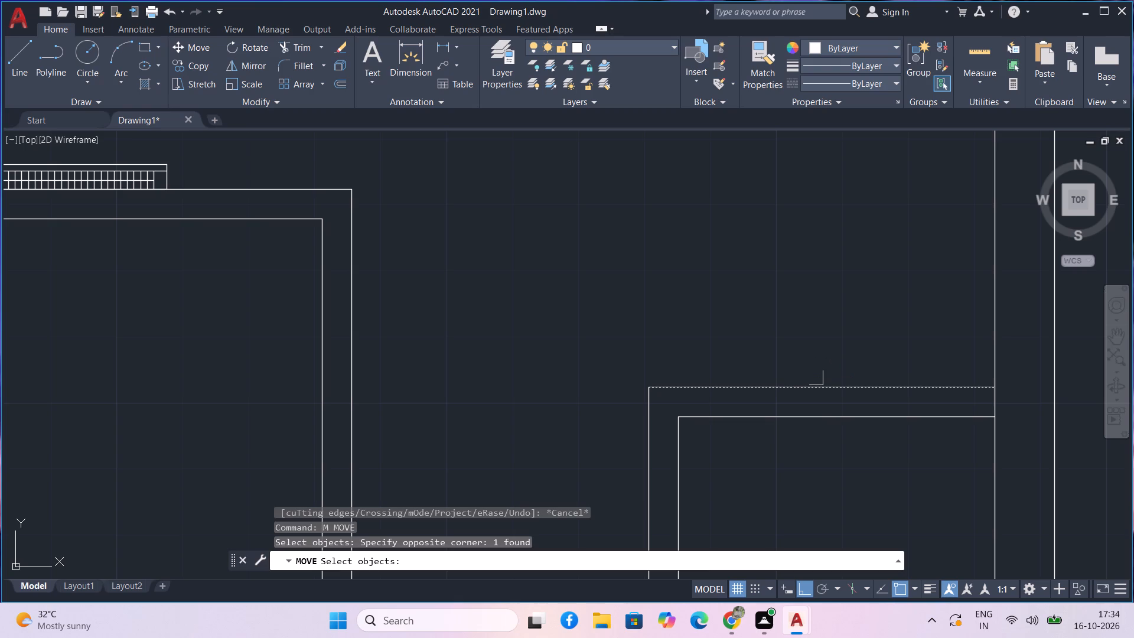
{"action": "left_click", "coordinate": [827, 427]}
{"action": "left_click", "coordinate": [800, 412]}
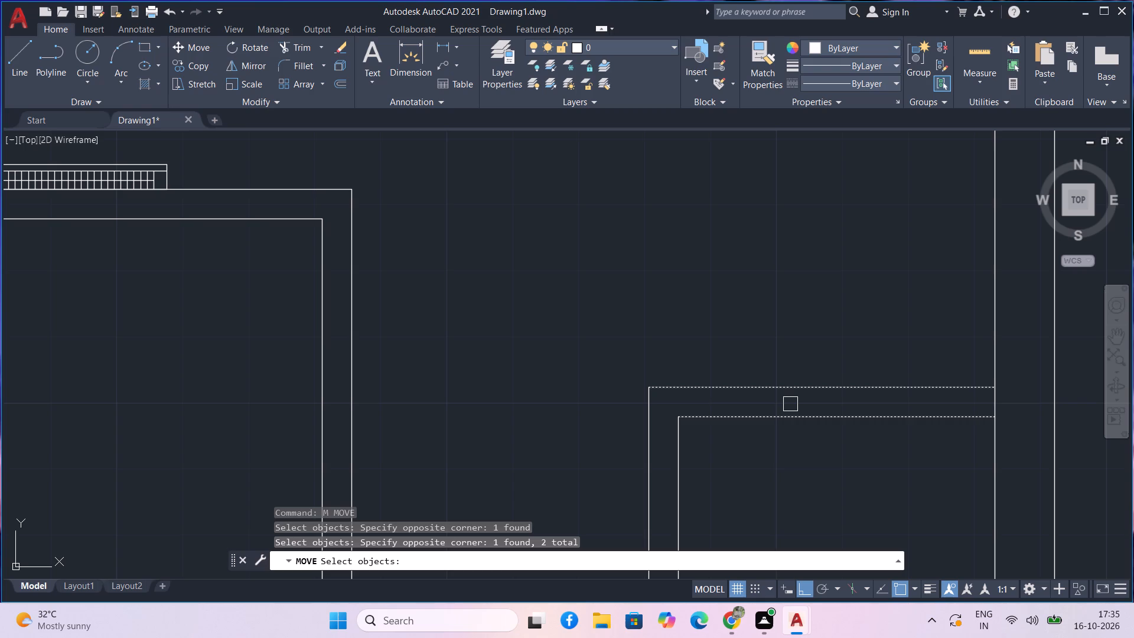
{"action": "type", "text": "m"}
{"action": "key", "text": "space"}
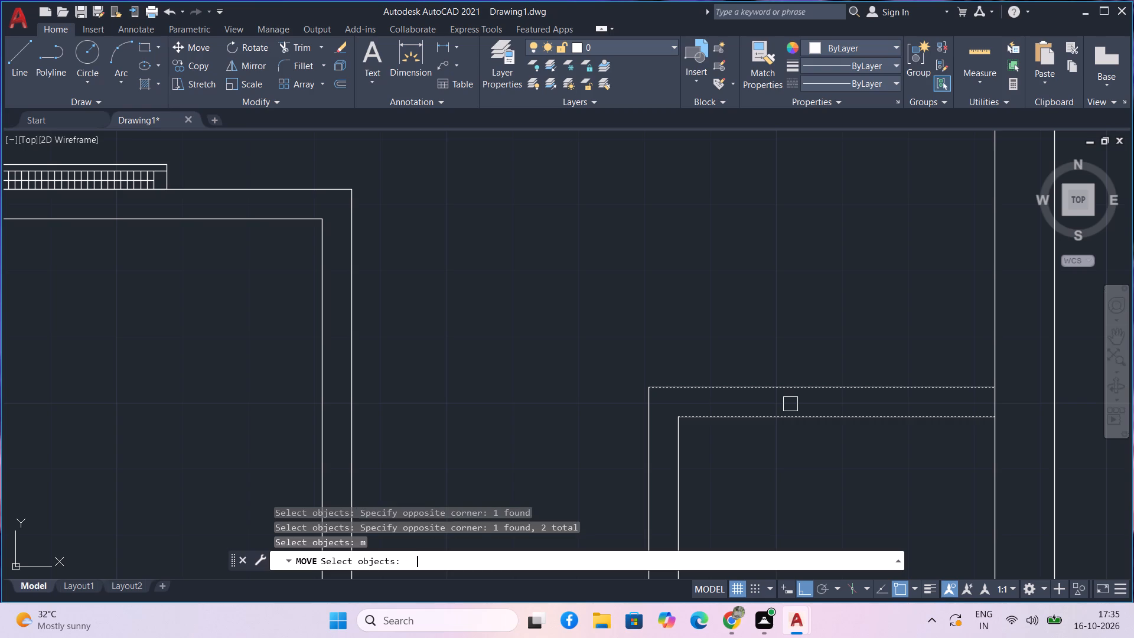
{"action": "key", "text": "space"}
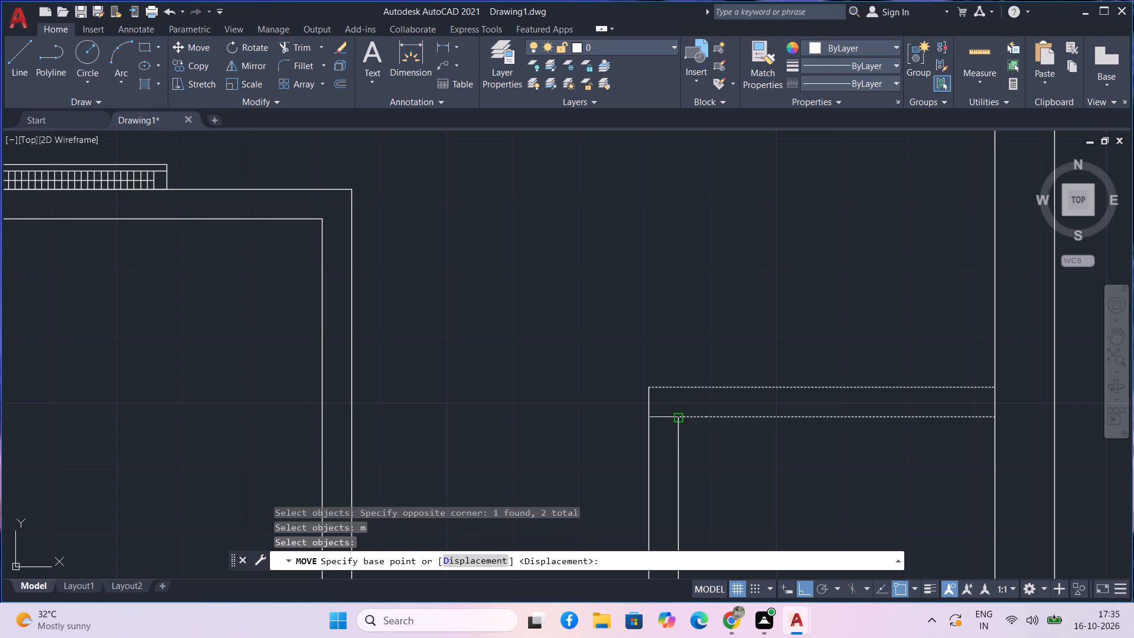
{"action": "left_click", "coordinate": [983, 418]}
{"action": "scroll", "coordinate": [972, 367], "scroll_direction": "down", "scroll_amount": 1}
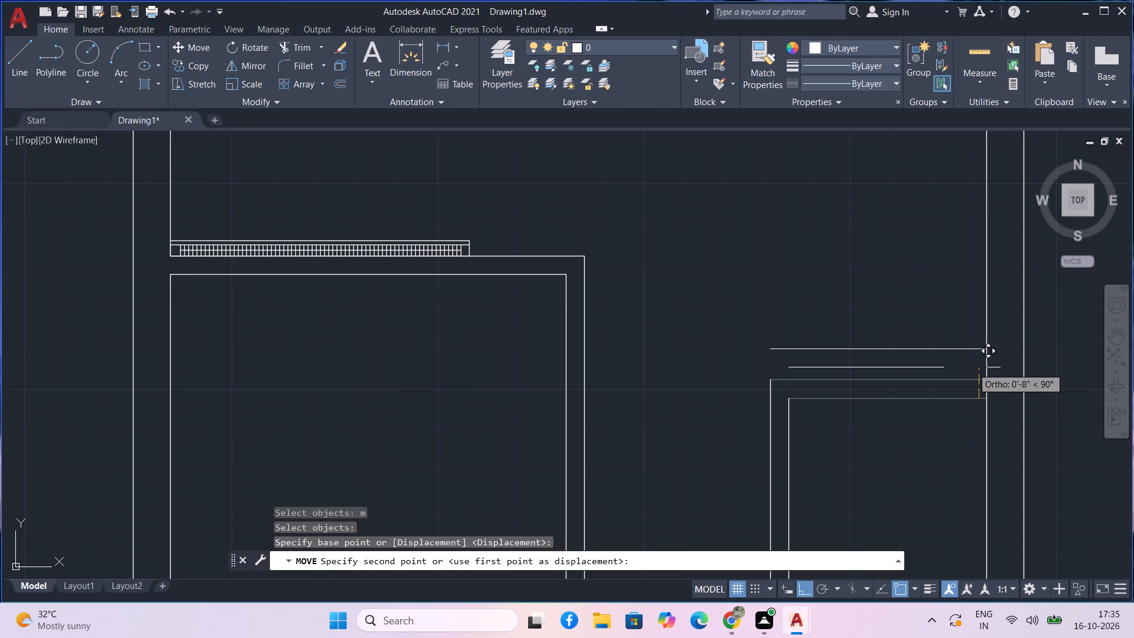
{"action": "scroll", "coordinate": [980, 271], "scroll_direction": "down", "scroll_amount": 2}
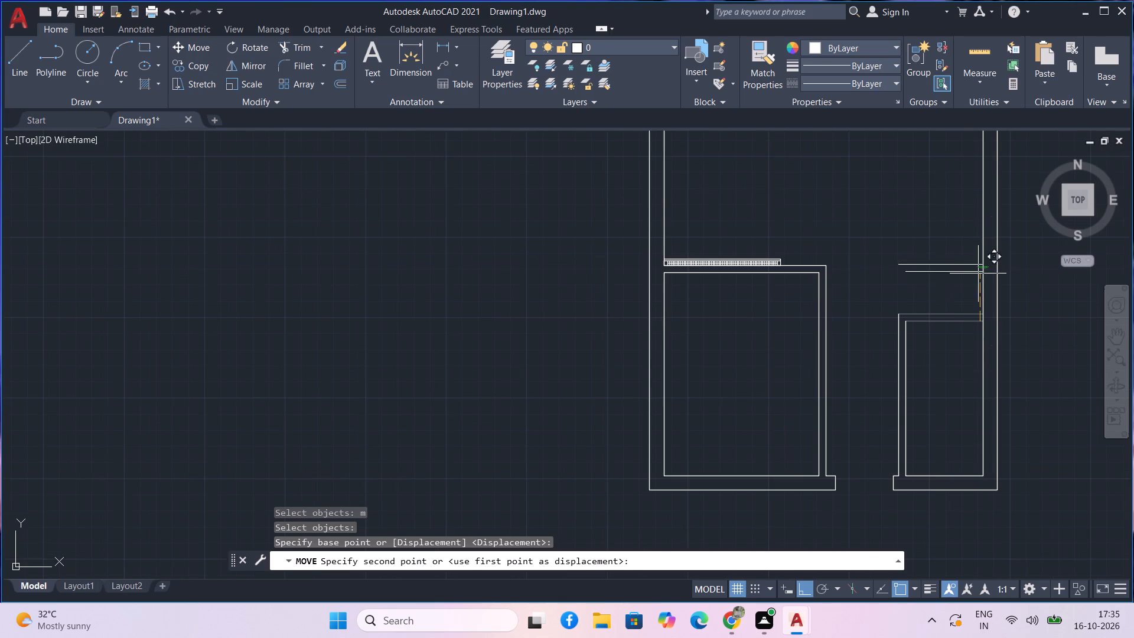
{"action": "scroll", "coordinate": [954, 283], "scroll_direction": "down", "scroll_amount": 1}
{"action": "middle_click_drag", "start_coordinate": [954, 283], "coordinate": [948, 362]}
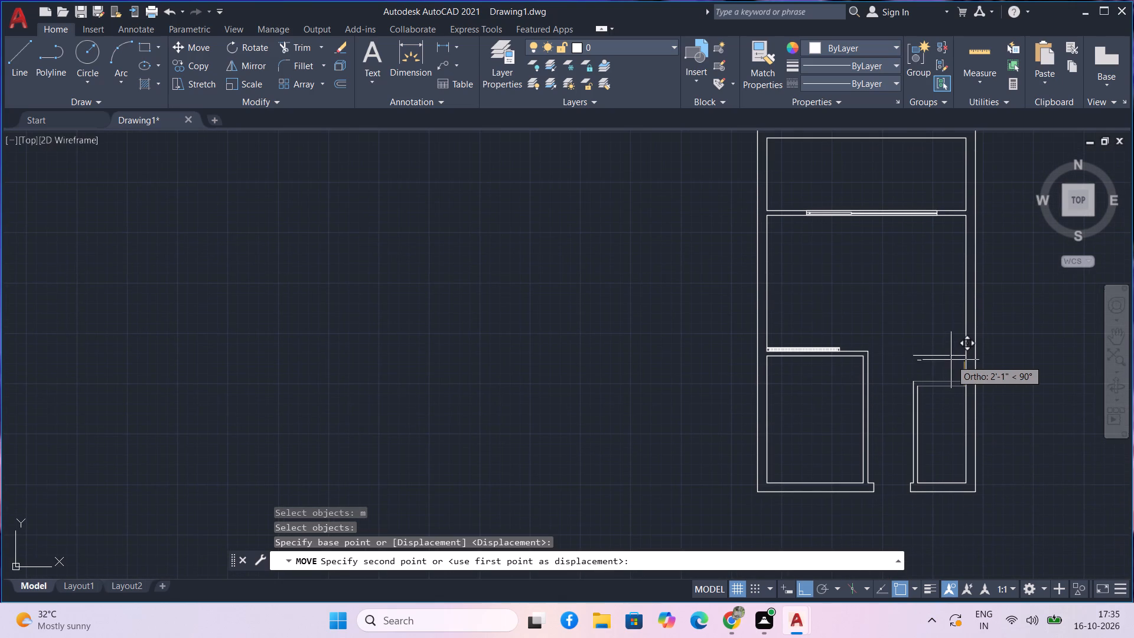
{"action": "scroll", "coordinate": [951, 360], "scroll_direction": "up", "scroll_amount": 2}
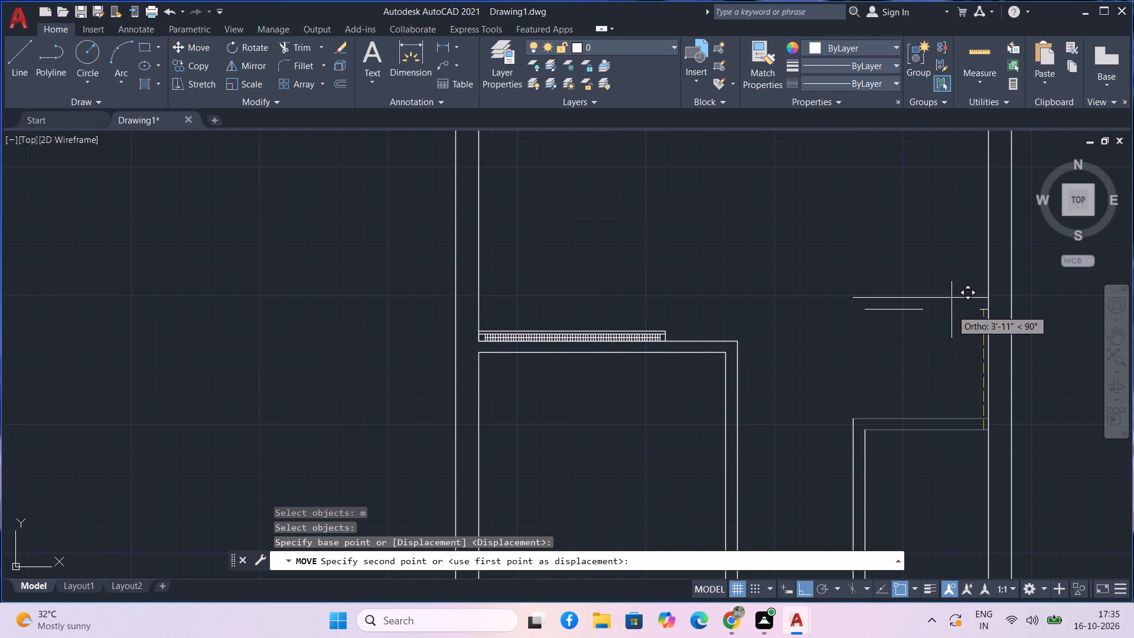
{"action": "left_click", "coordinate": [951, 310]}
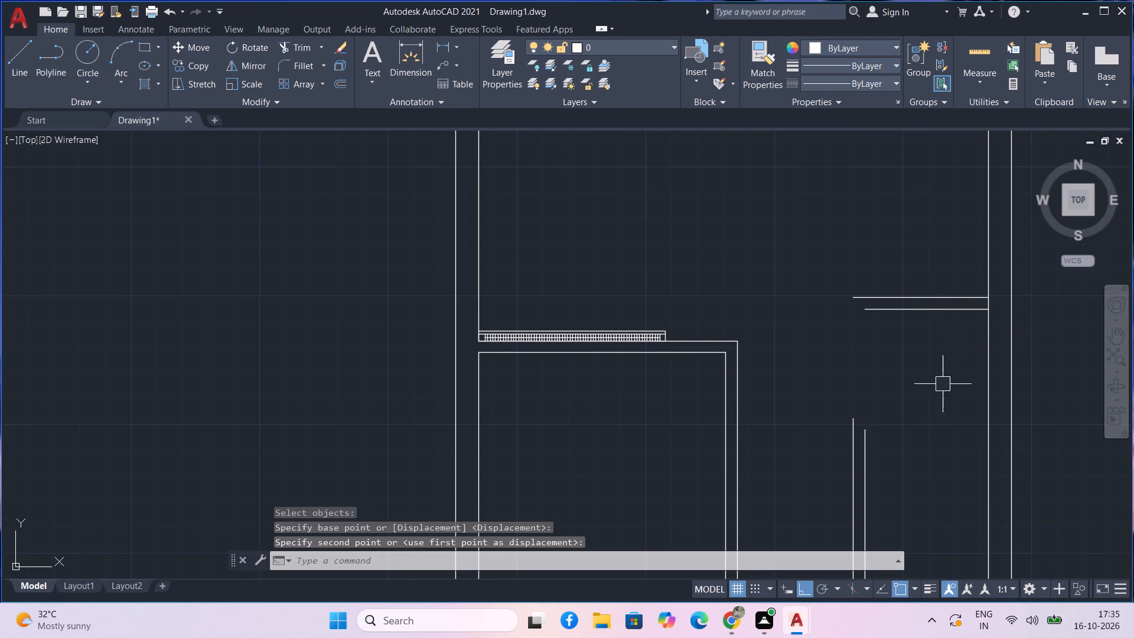
Extend the lower-right room's two vertical partition lines up to the moved horizontal partition lines.
{"action": "type", "text": "ex"}
{"action": "key", "text": "space"}
{"action": "left_click", "coordinate": [867, 452]}
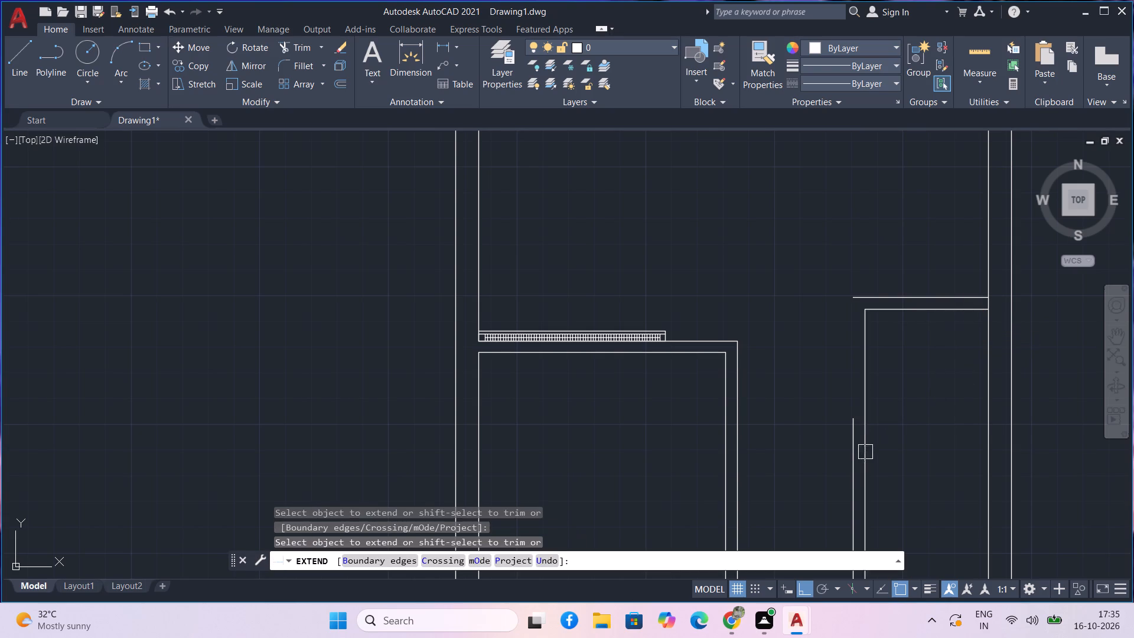
{"action": "left_click", "coordinate": [848, 453]}
{"action": "scroll", "coordinate": [870, 432], "scroll_direction": "down", "scroll_amount": 2}
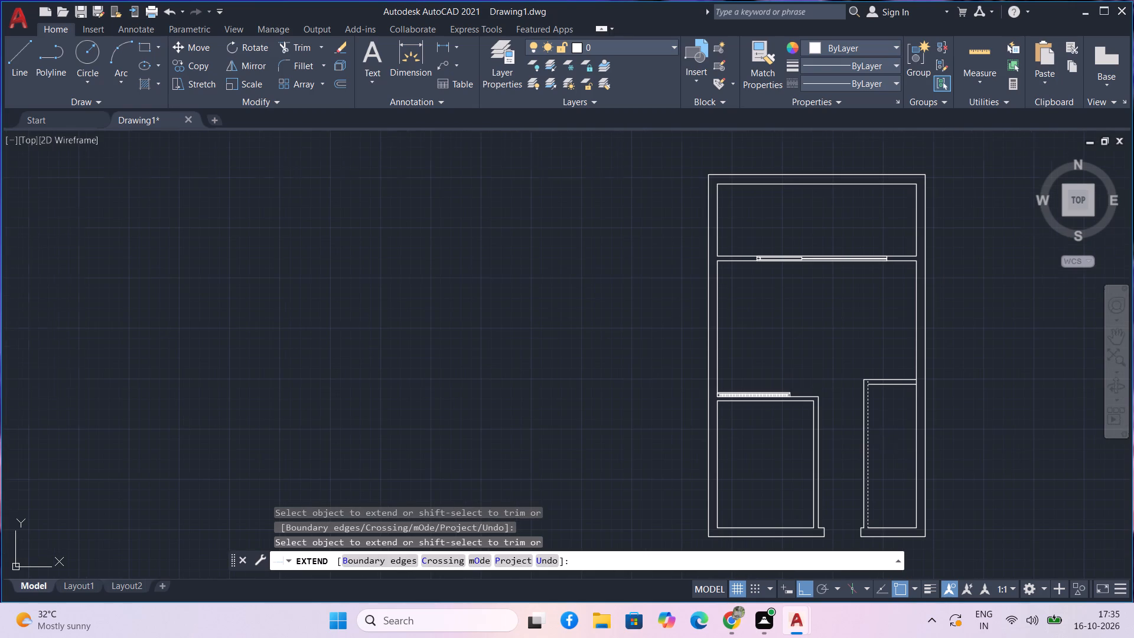
{"action": "key", "text": "space"}
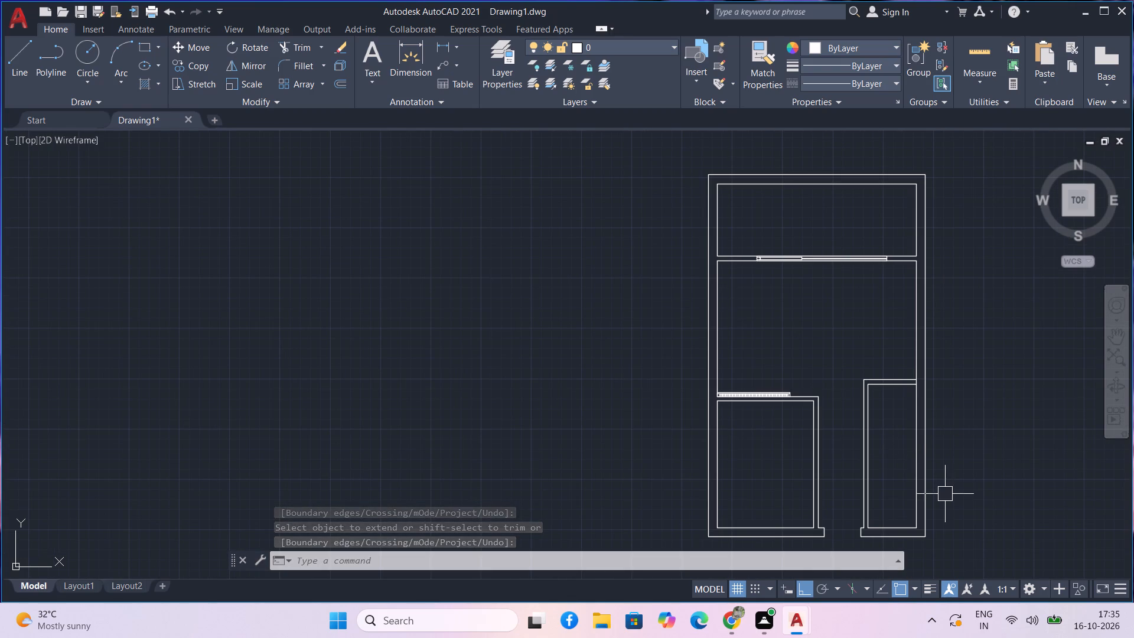
Extend the lower-right room's bottom wall inner face line across the base of the vertical partition beside the entrance.
{"action": "middle_click_drag", "start_coordinate": [969, 476], "coordinate": [966, 466]}
{"action": "scroll", "coordinate": [914, 490], "scroll_direction": "up", "scroll_amount": 4}
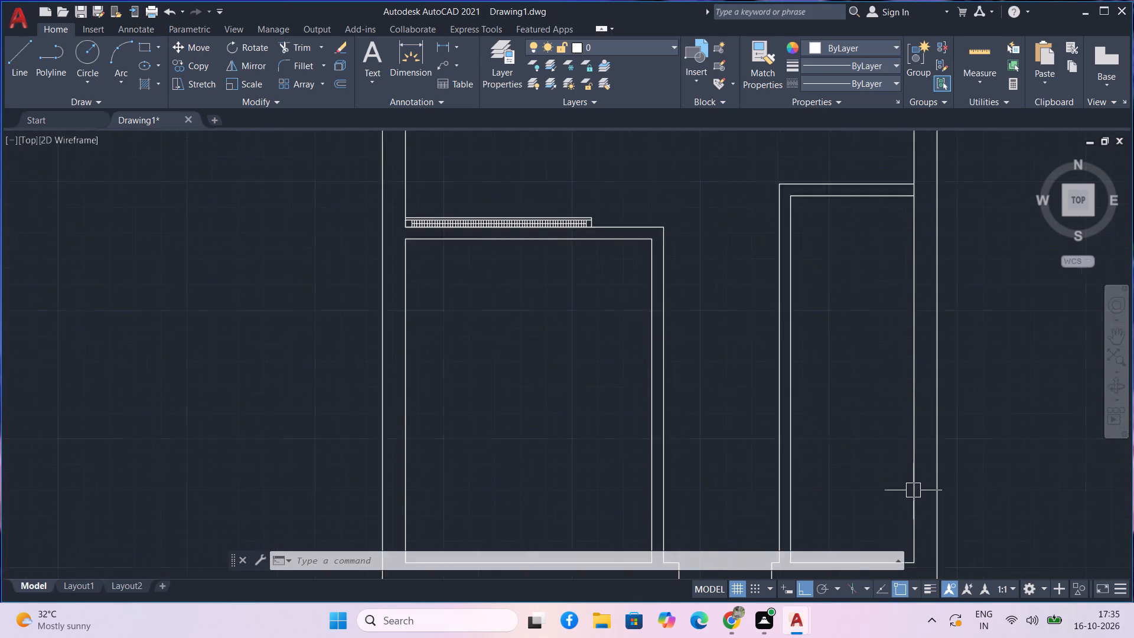
{"action": "middle_click_drag", "start_coordinate": [831, 499], "coordinate": [831, 341]}
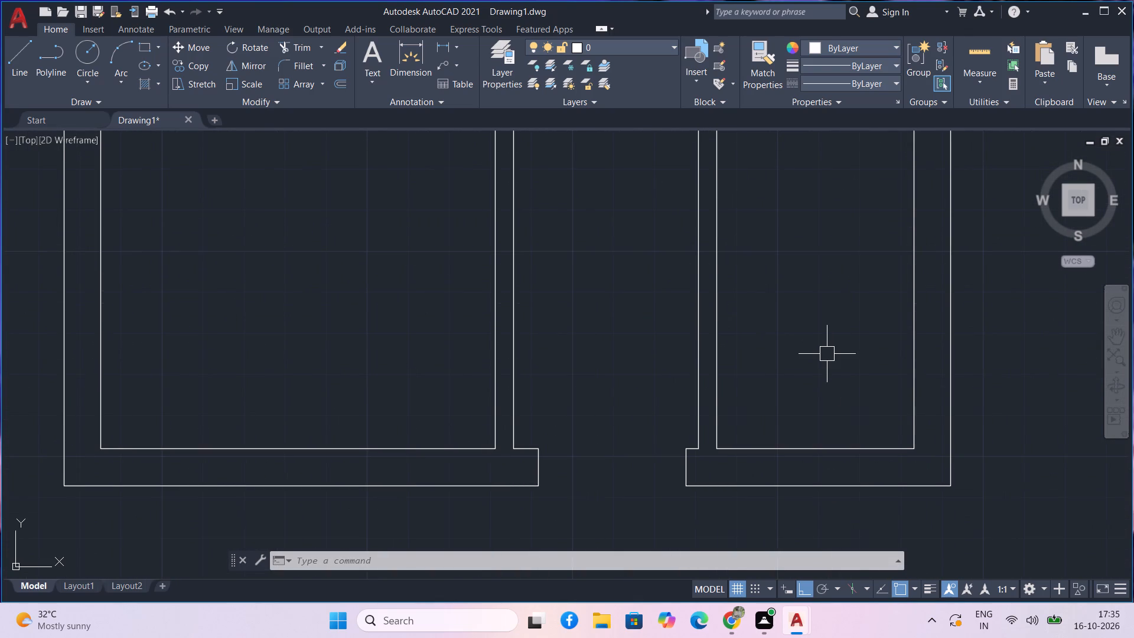
{"action": "type", "text": "ex"}
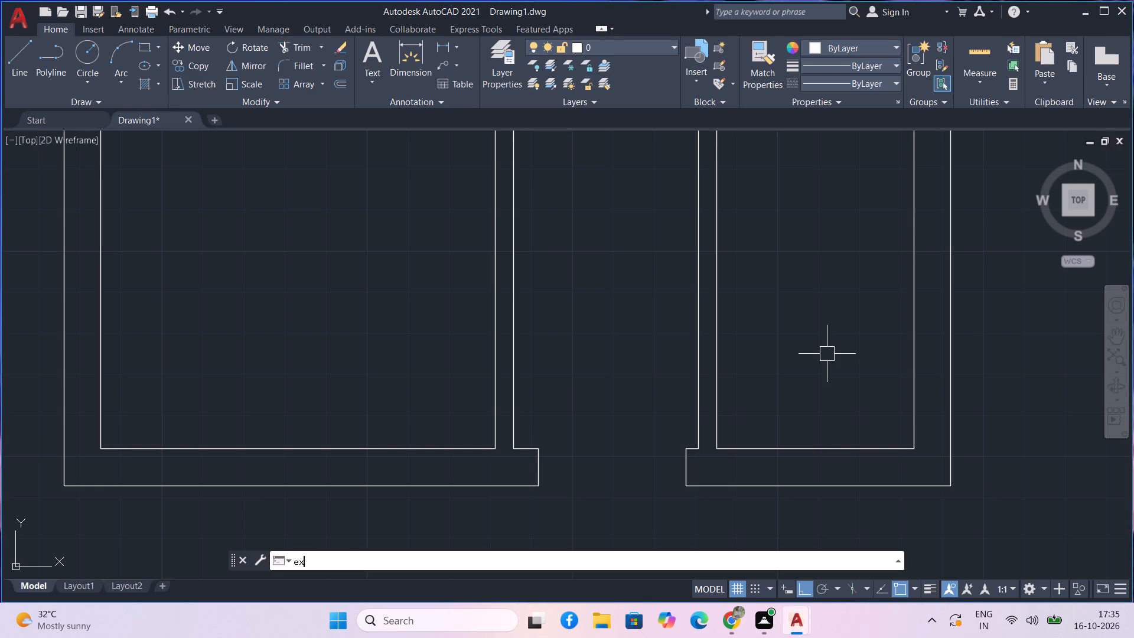
{"action": "key", "text": "space"}
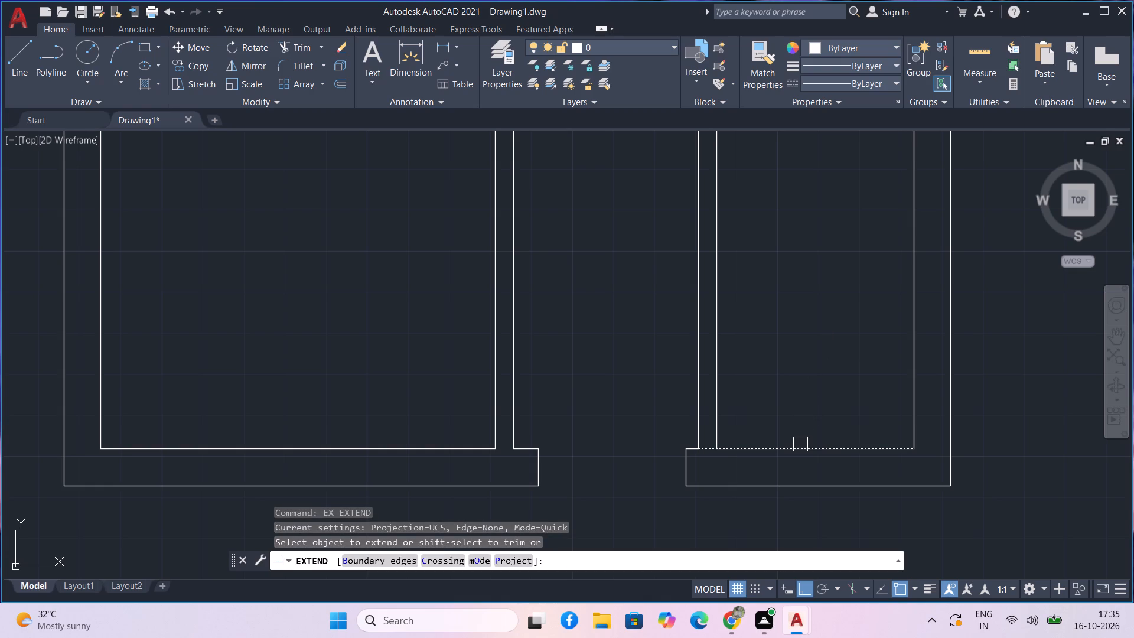
{"action": "left_click", "coordinate": [800, 444]}
{"action": "scroll", "coordinate": [818, 396], "scroll_direction": "down", "scroll_amount": 1}
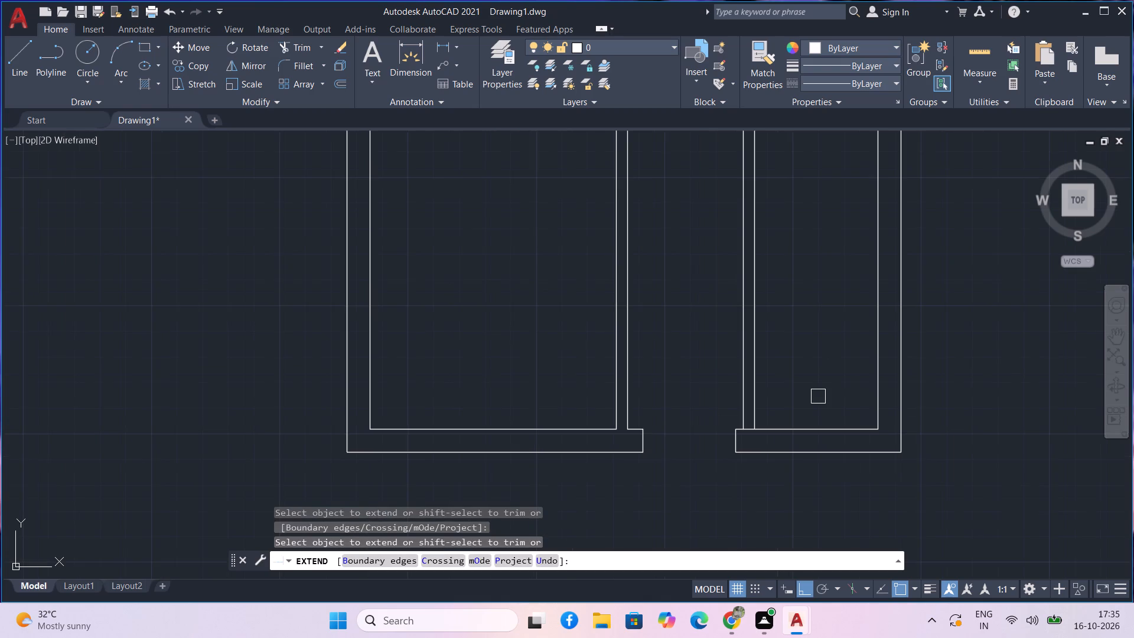
{"action": "scroll", "coordinate": [831, 394], "scroll_direction": "down", "scroll_amount": 3}
{"action": "middle_click_drag", "start_coordinate": [905, 363], "coordinate": [915, 414]}
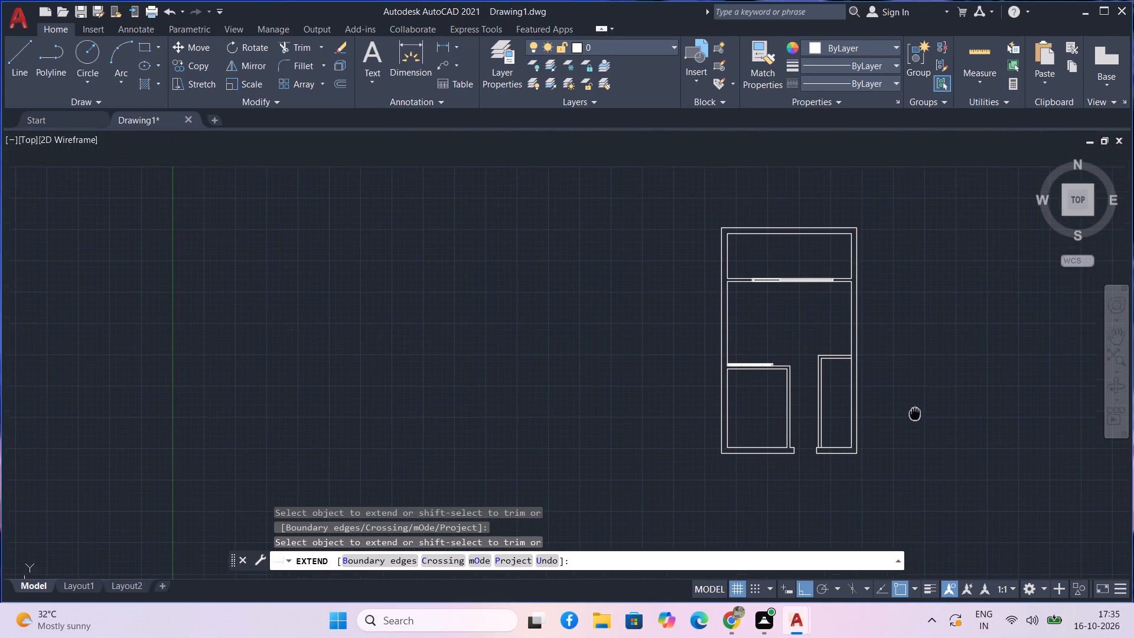
{"action": "middle_click_drag", "start_coordinate": [915, 414], "coordinate": [993, 415]}
{"action": "middle_click_drag", "start_coordinate": [995, 420], "coordinate": [1000, 476]}
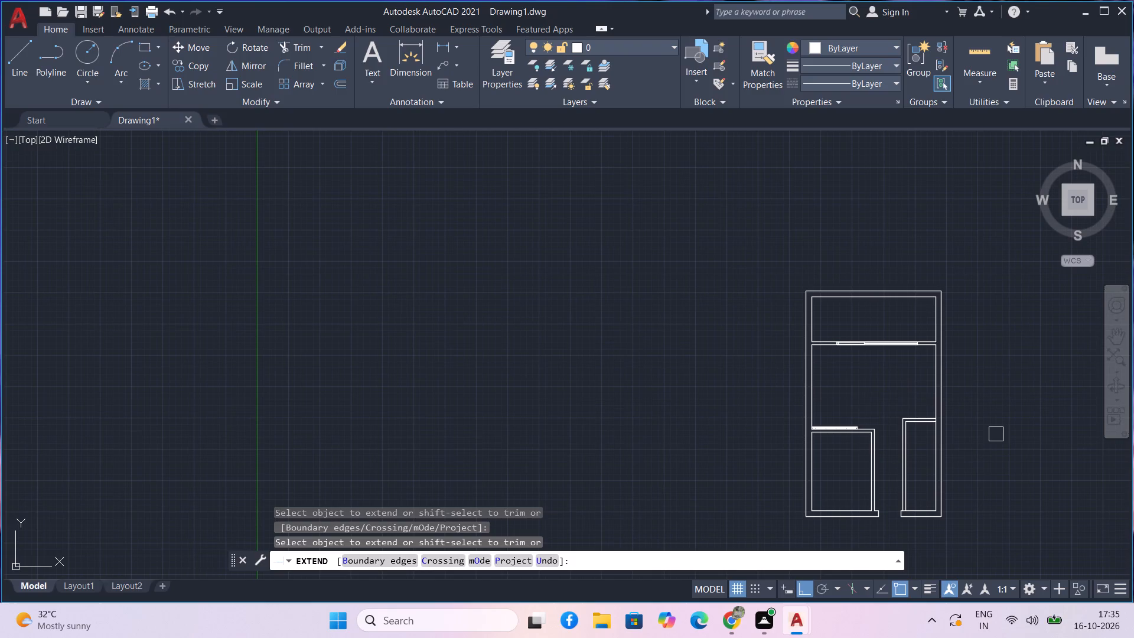
{"action": "middle_click_drag", "start_coordinate": [996, 434], "coordinate": [910, 448]}
{"action": "middle_click_drag", "start_coordinate": [909, 440], "coordinate": [904, 438]}
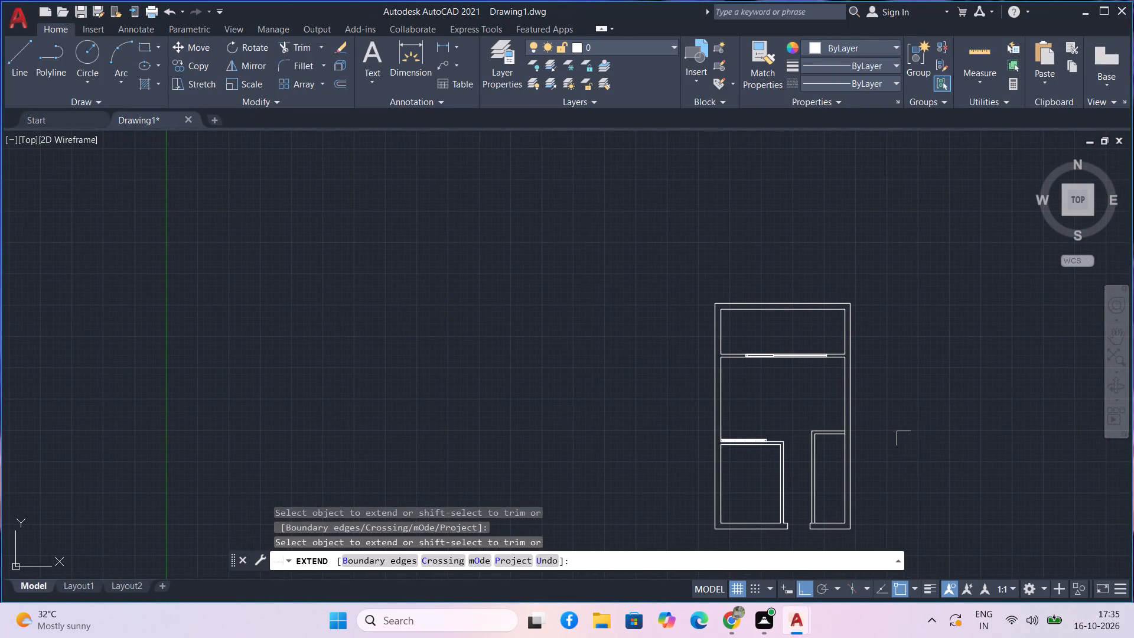
{"action": "key", "text": "Escape"}
Insert the imperial door block from the architectural tool palette into the empty space beside the floor plan, and close the palette.
{"action": "type", "text": "tp"}
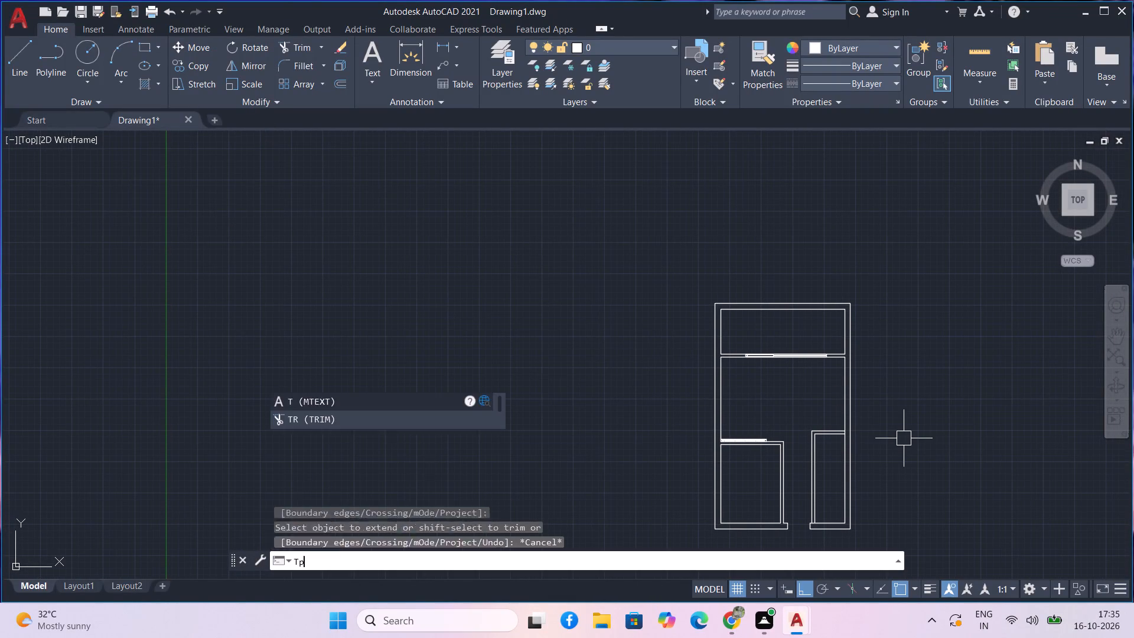
{"action": "key", "text": "space"}
{"action": "left_click_drag", "start_coordinate": [648, 129], "coordinate": [514, 405]}
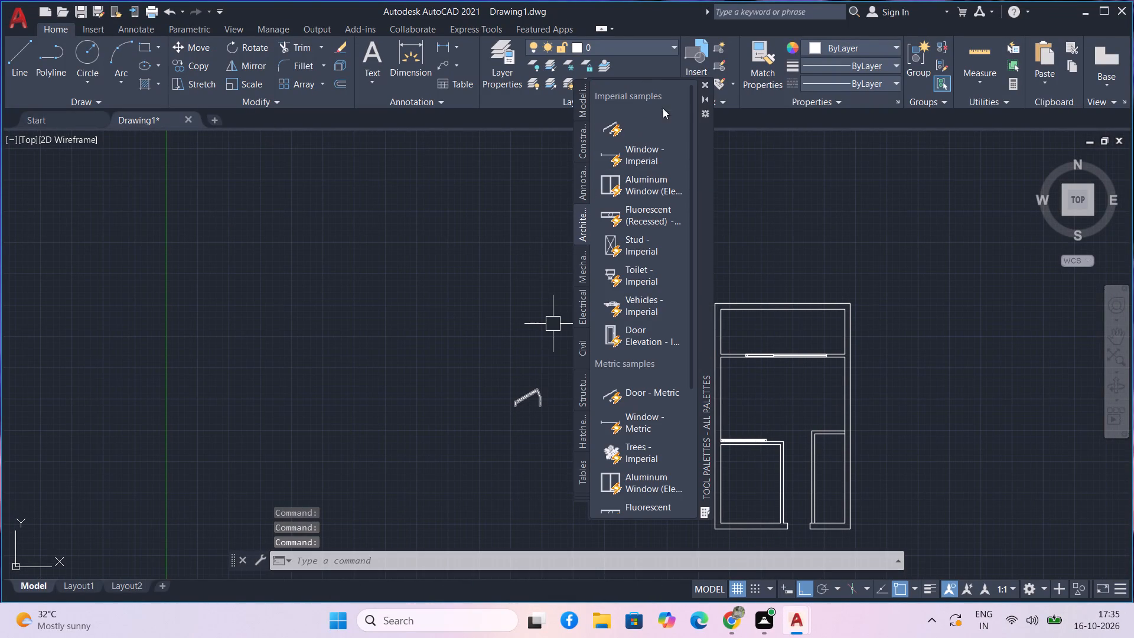
{"action": "left_click", "coordinate": [707, 85]}
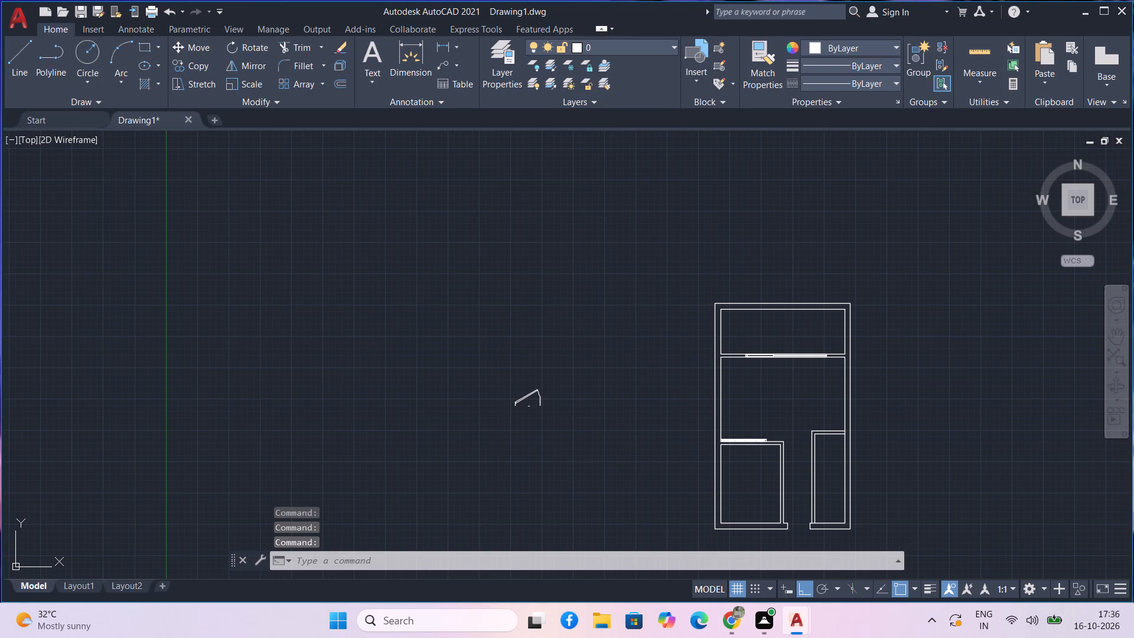
Move the door block horizontally closer to the floor plan's left outer wall.
{"action": "middle_click", "coordinate": [543, 390]}
{"action": "left_click_drag", "start_coordinate": [550, 406], "coordinate": [540, 395]}
{"action": "left_click", "coordinate": [528, 384]}
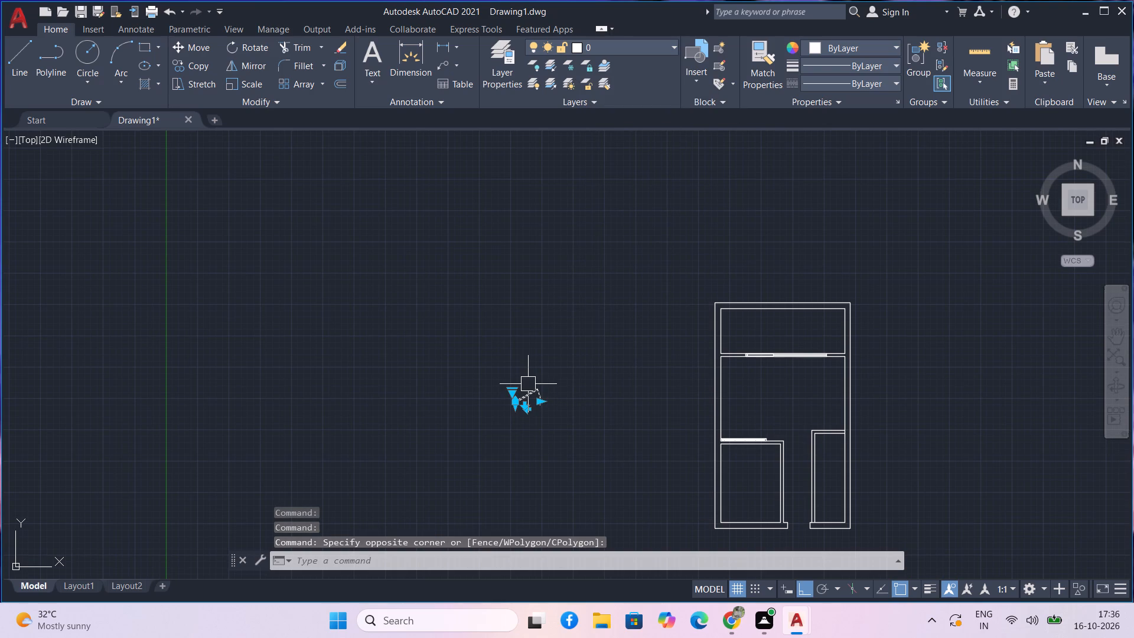
{"action": "type", "text": "m"}
{"action": "key", "text": "space"}
{"action": "scroll", "coordinate": [528, 362], "scroll_direction": "up", "scroll_amount": 1}
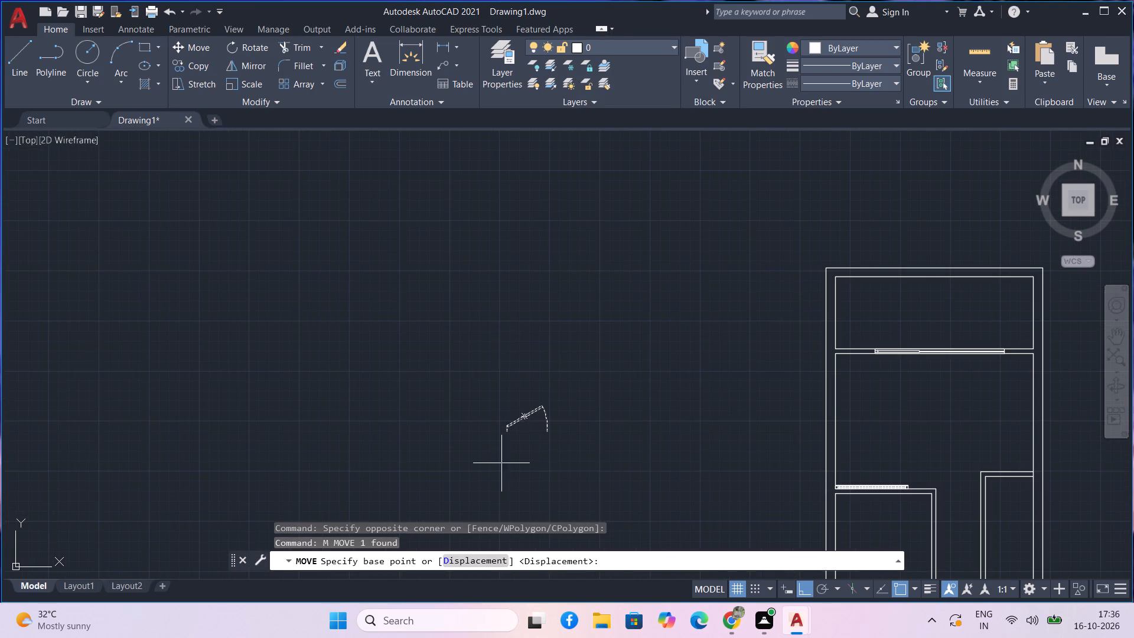
{"action": "scroll", "coordinate": [501, 451], "scroll_direction": "up", "scroll_amount": 2}
{"action": "left_click_drag", "start_coordinate": [511, 404], "coordinate": [520, 404]}
{"action": "scroll", "coordinate": [760, 401], "scroll_direction": "down", "scroll_amount": 2}
{"action": "middle_click_drag", "start_coordinate": [757, 403], "coordinate": [562, 402]}
{"action": "left_click", "coordinate": [706, 415]}
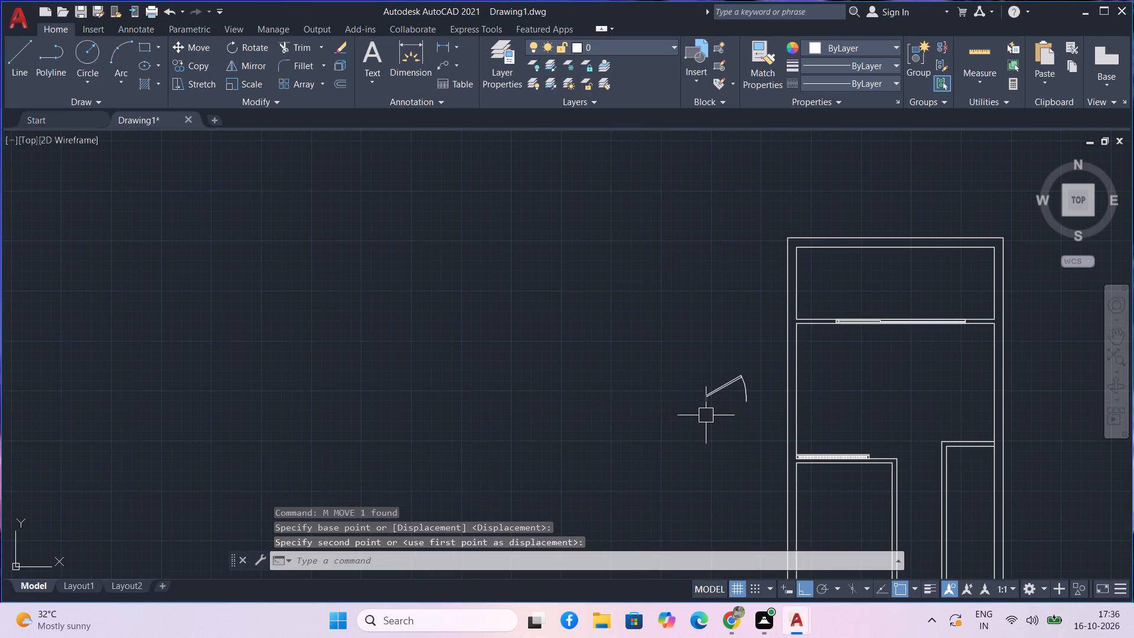
Draw a 3' horizontal reference line from the lower end of the door block's hinge side towards its swing side.
{"action": "scroll", "coordinate": [709, 410], "scroll_direction": "up", "scroll_amount": 1}
{"action": "middle_click_drag", "start_coordinate": [709, 410], "coordinate": [627, 424]}
{"action": "scroll", "coordinate": [633, 419], "scroll_direction": "up", "scroll_amount": 1}
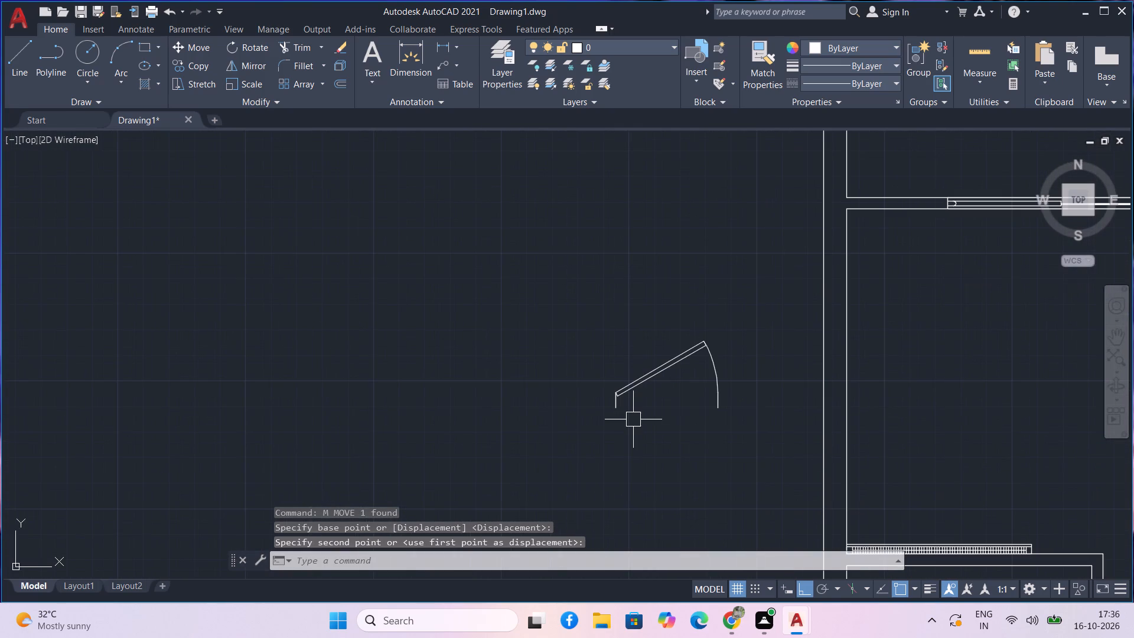
{"action": "type", "text": "l"}
{"action": "key", "text": "space"}
{"action": "scroll", "coordinate": [625, 422], "scroll_direction": "up", "scroll_amount": 1}
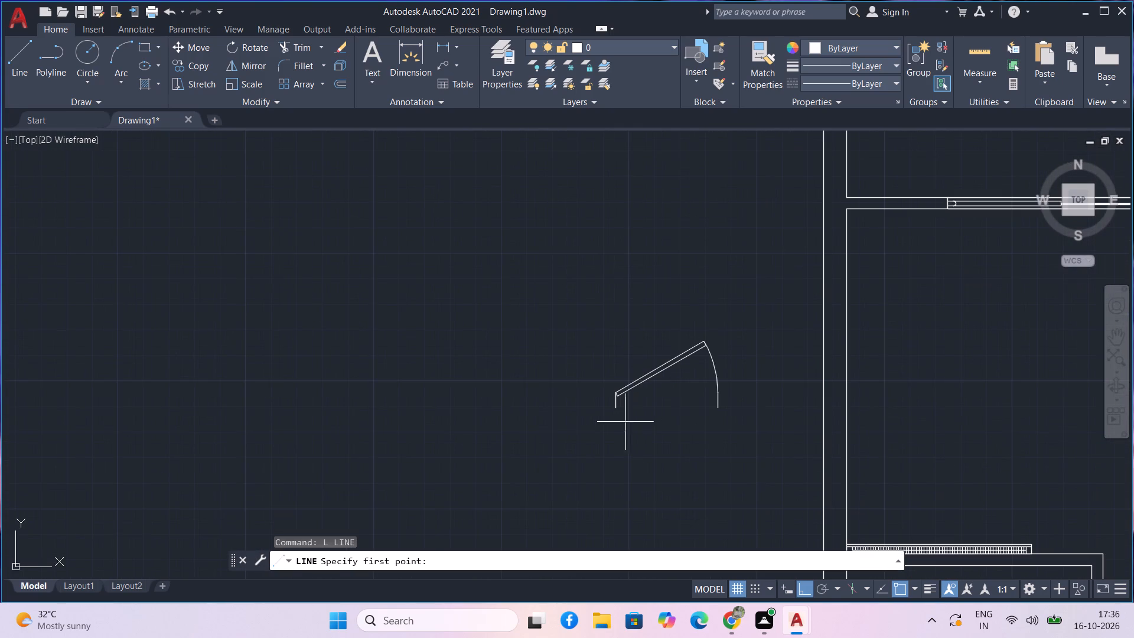
{"action": "scroll", "coordinate": [625, 422], "scroll_direction": "up", "scroll_amount": 1}
{"action": "left_click", "coordinate": [601, 384]}
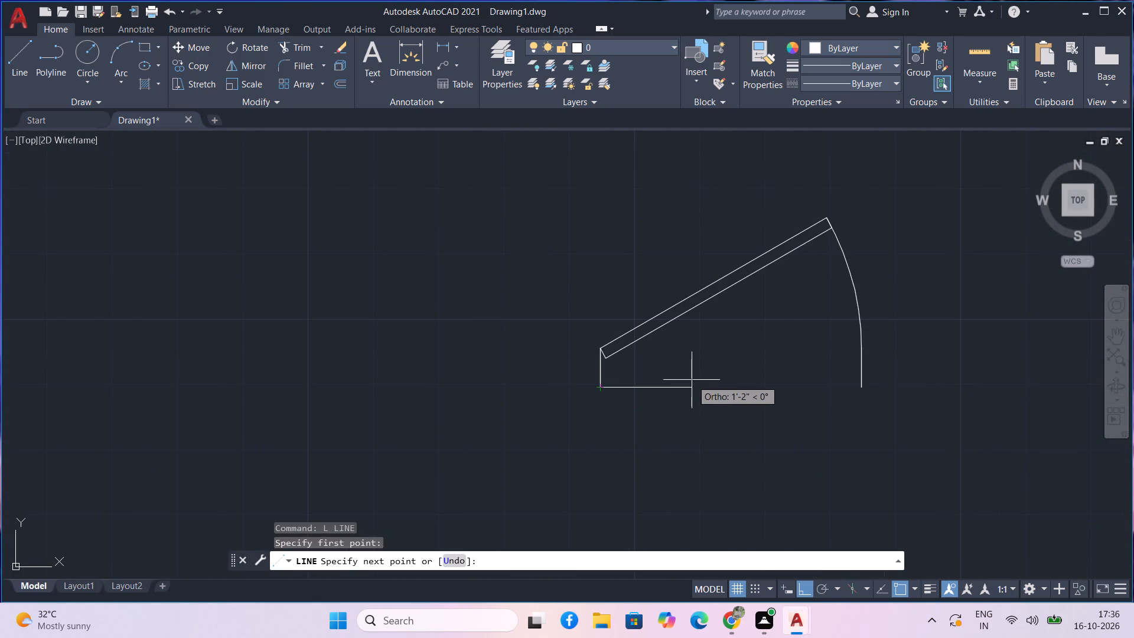
{"action": "type", "text": "3'"}
{"action": "key", "text": "Return"}
{"action": "key", "text": "space"}
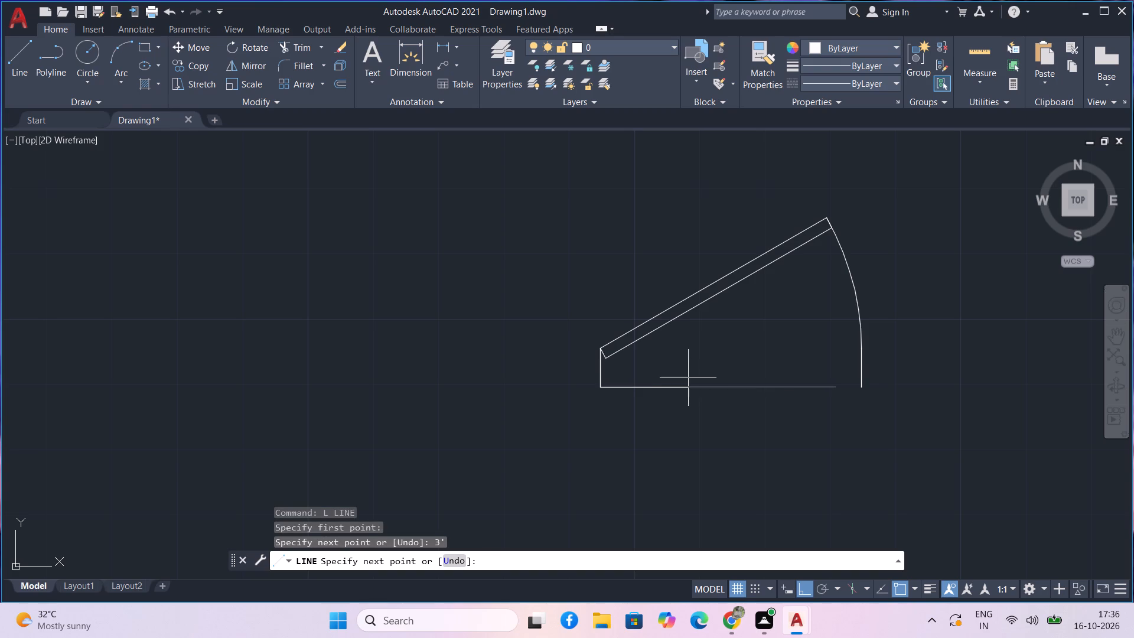
Scale the door block about its lower hinge-side corner so that its width matches the 3' reference line.
{"action": "left_click", "coordinate": [666, 347]}
{"action": "left_click", "coordinate": [616, 331]}
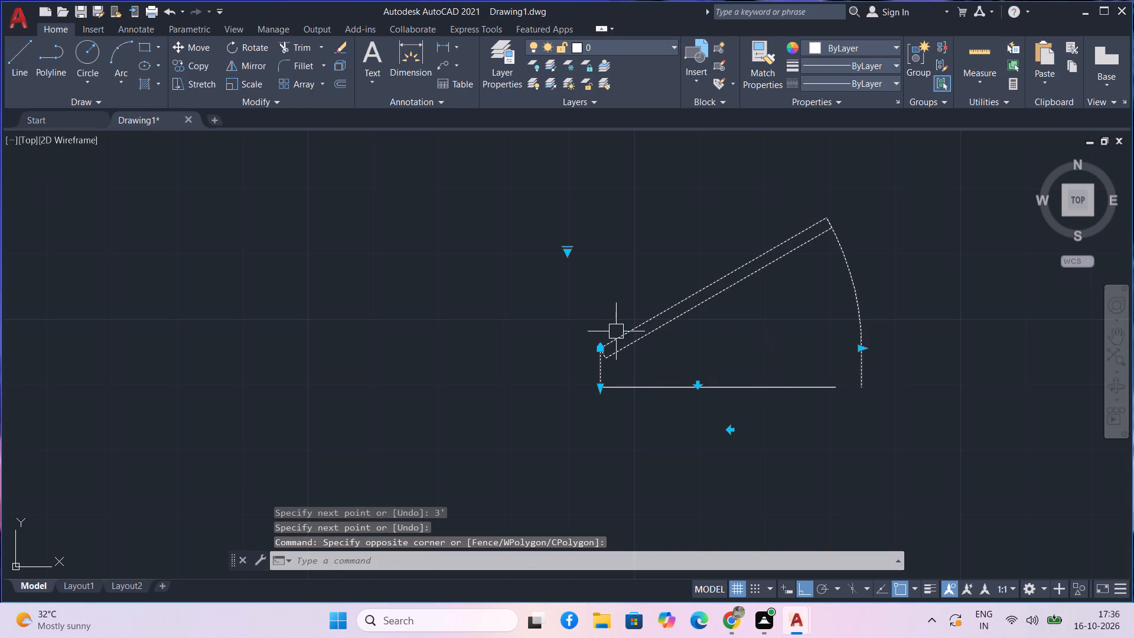
{"action": "type", "text": "sc"}
{"action": "key", "text": "space"}
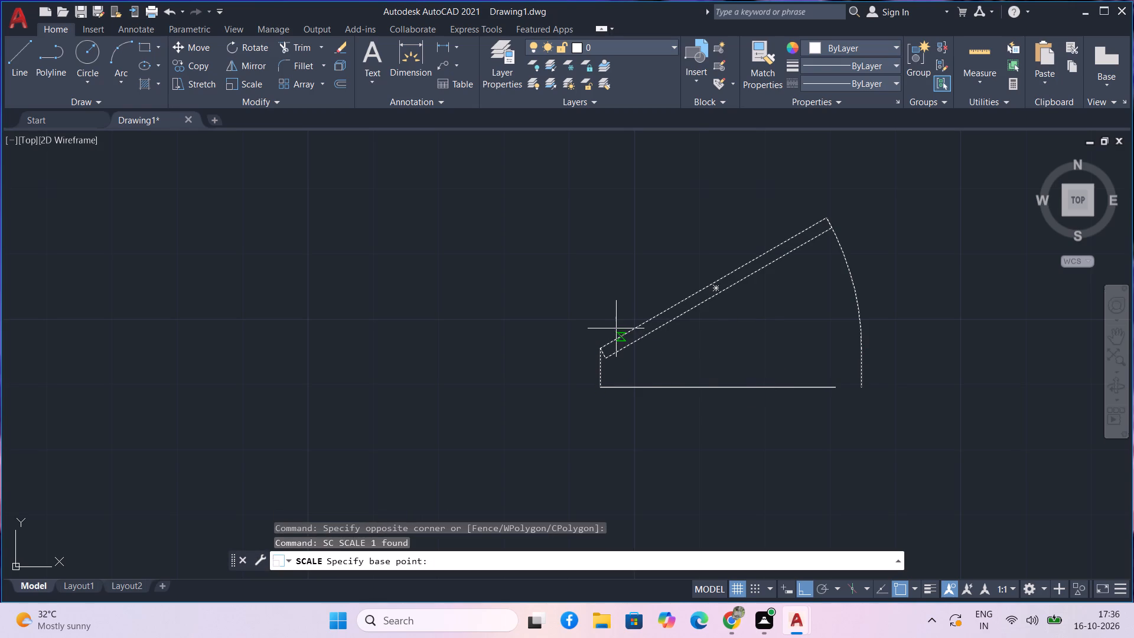
{"action": "middle_click_drag", "start_coordinate": [611, 328], "coordinate": [533, 282]}
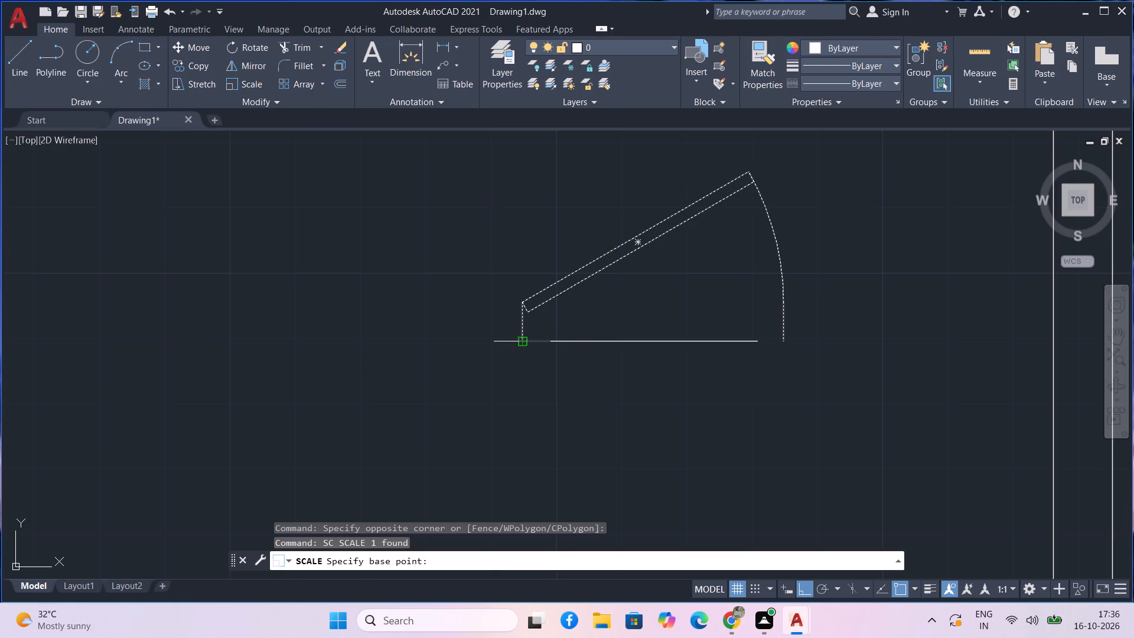
{"action": "scroll", "coordinate": [523, 340], "scroll_direction": "up", "scroll_amount": 3}
{"action": "left_click", "coordinate": [519, 341]}
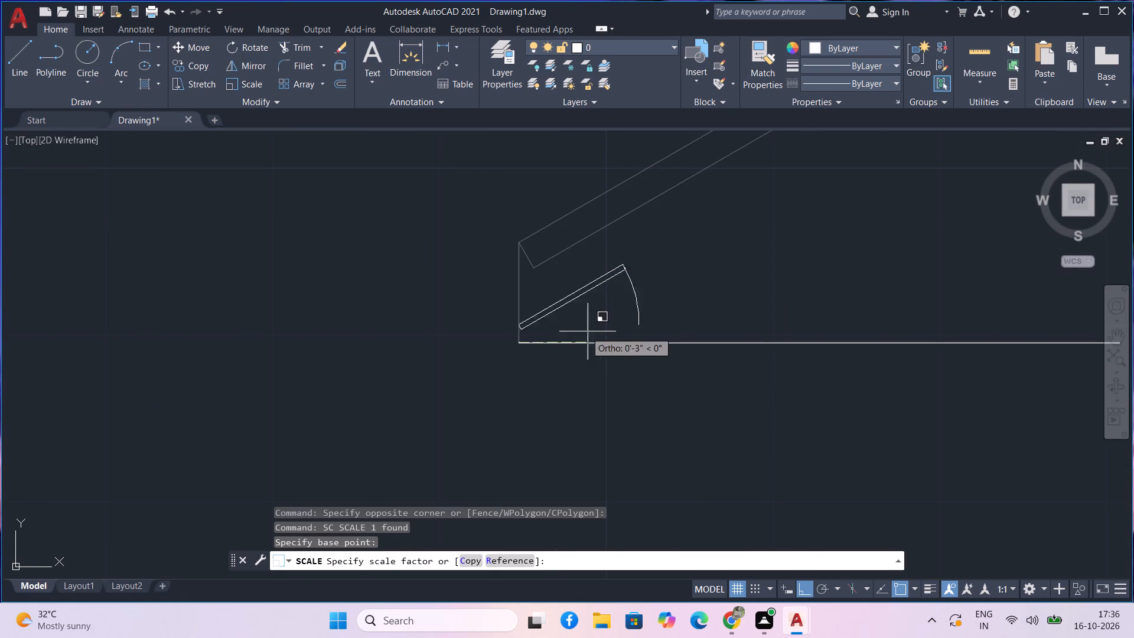
{"action": "scroll", "coordinate": [624, 327], "scroll_direction": "down", "scroll_amount": 2}
{"action": "middle_click_drag", "start_coordinate": [632, 326], "coordinate": [496, 322]}
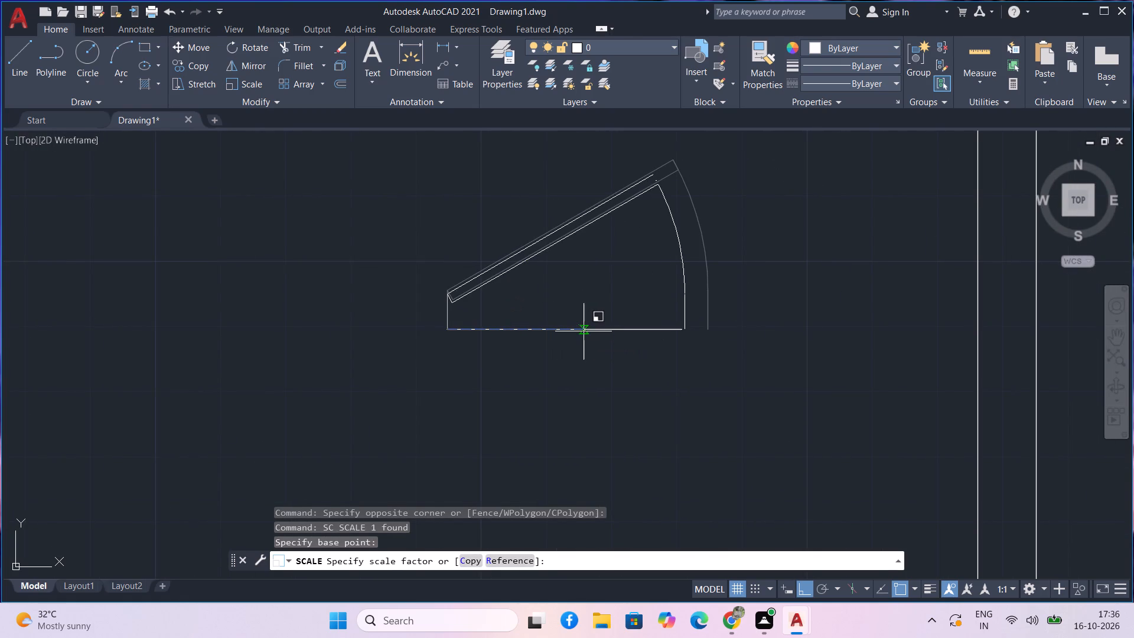
{"action": "scroll", "coordinate": [584, 331], "scroll_direction": "up", "scroll_amount": 1}
{"action": "middle_click_drag", "start_coordinate": [584, 331], "coordinate": [509, 328]}
{"action": "scroll", "coordinate": [522, 327], "scroll_direction": "up", "scroll_amount": 1}
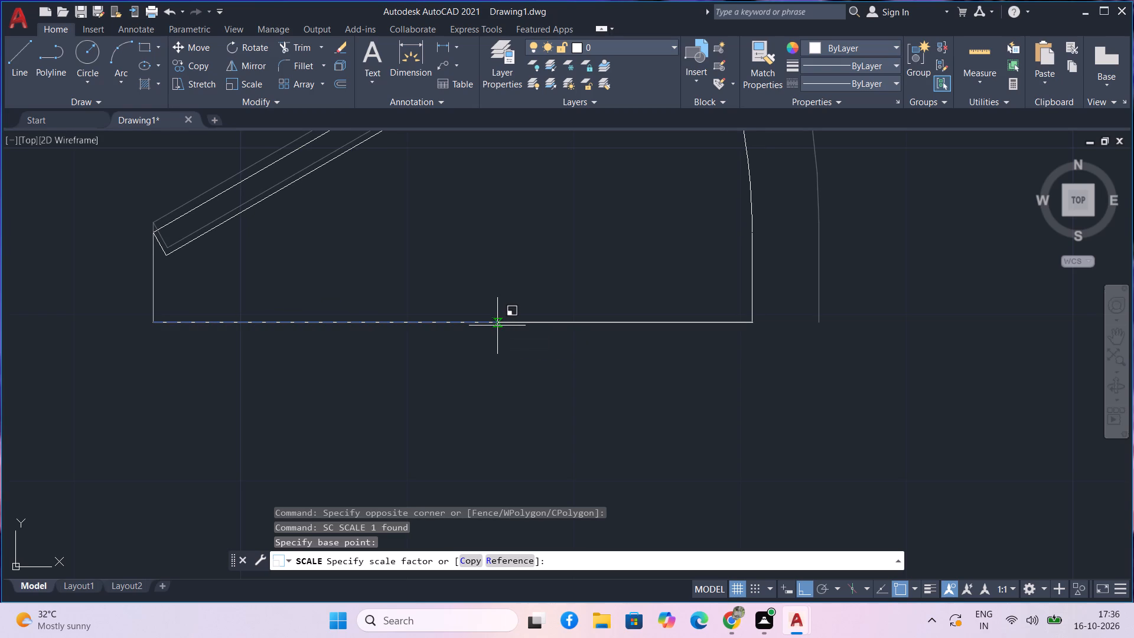
{"action": "left_click", "coordinate": [497, 325]}
Copy the scaled door block from its lower hinge-side corner to the inner left corner of the bottom wall's entrance opening, with Ortho off.
{"action": "scroll", "coordinate": [497, 325], "scroll_direction": "down", "scroll_amount": 2}
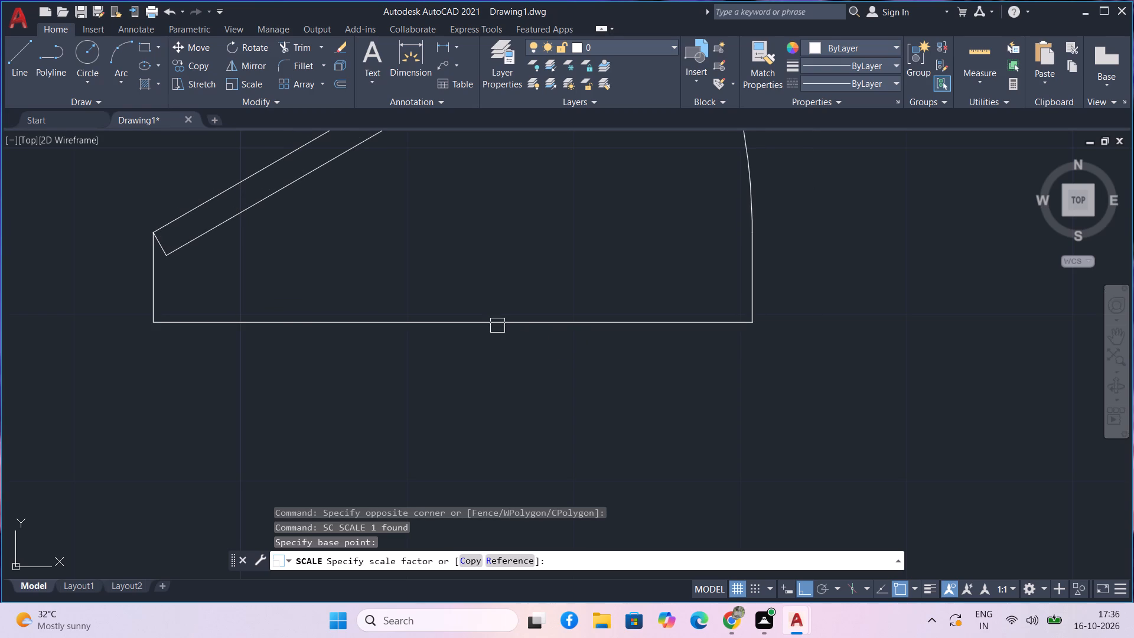
{"action": "scroll", "coordinate": [344, 318], "scroll_direction": "down", "scroll_amount": 1}
{"action": "middle_click_drag", "start_coordinate": [455, 359], "coordinate": [455, 375]}
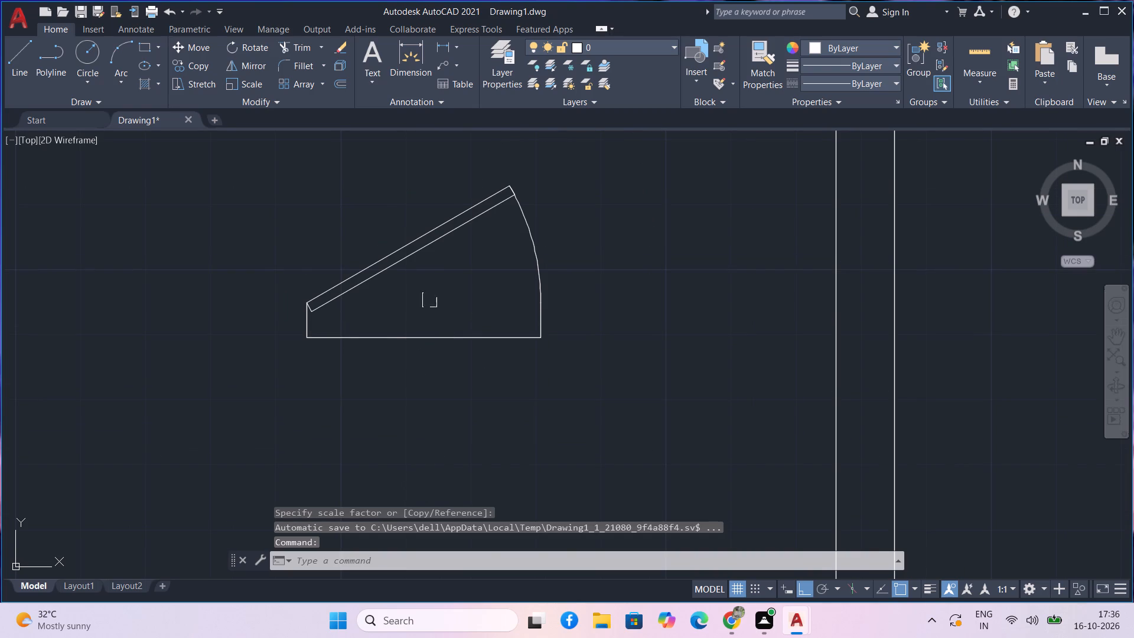
{"action": "left_click_drag", "start_coordinate": [403, 290], "coordinate": [386, 282]}
{"action": "left_click", "coordinate": [334, 269]}
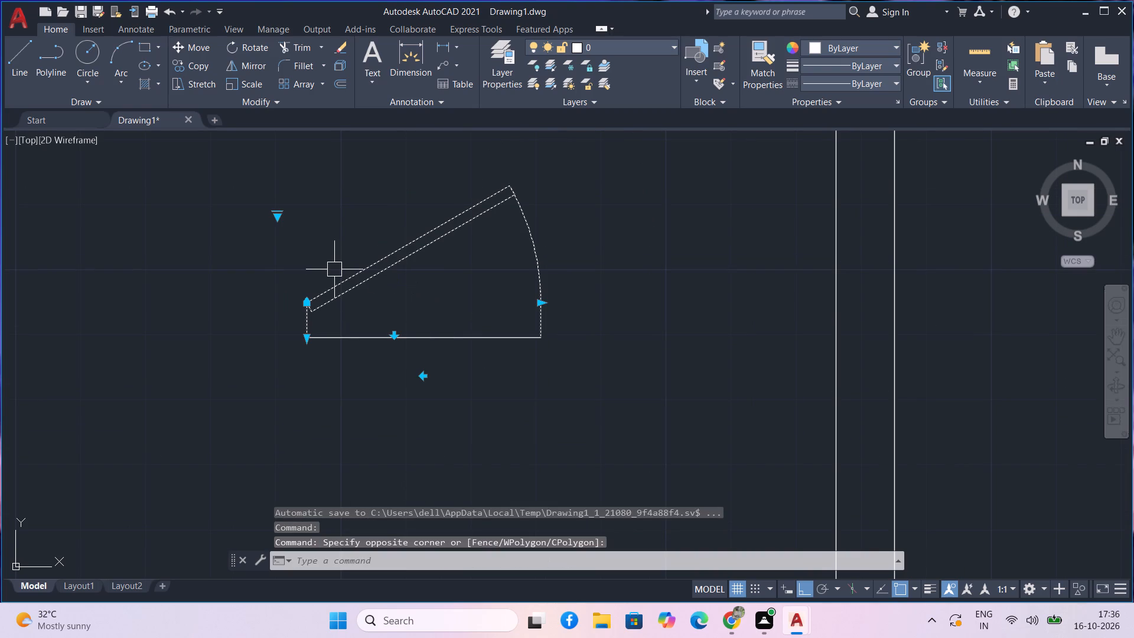
{"action": "type", "text": "co"}
{"action": "key", "text": "space"}
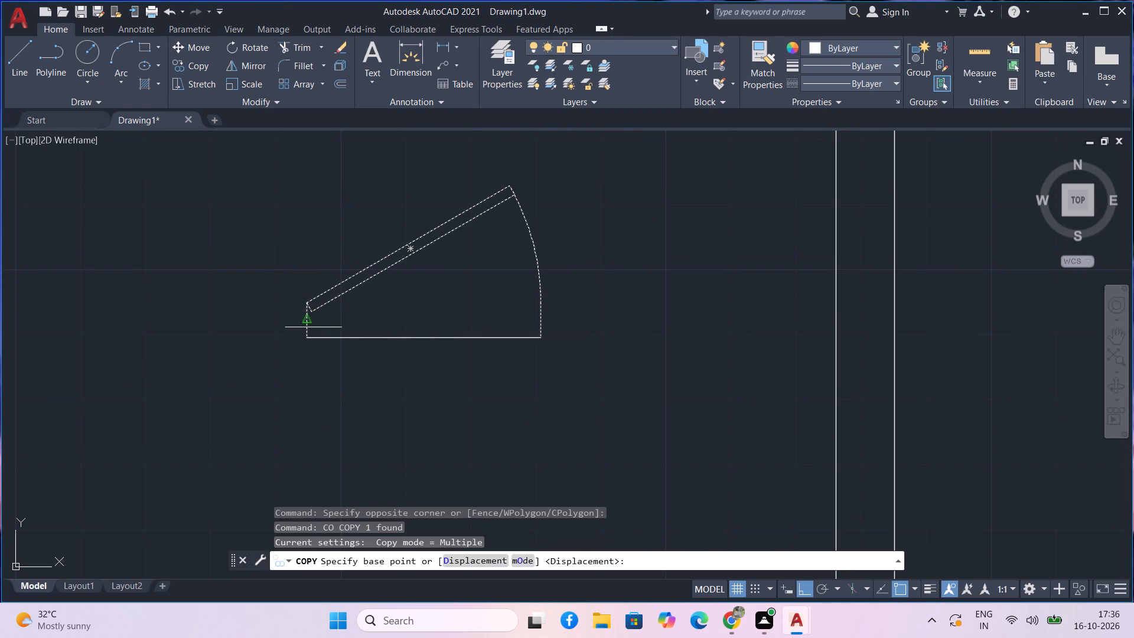
{"action": "scroll", "coordinate": [313, 328], "scroll_direction": "up", "scroll_amount": 4}
{"action": "left_click", "coordinate": [261, 396]}
{"action": "scroll", "coordinate": [261, 398], "scroll_direction": "down", "scroll_amount": 7}
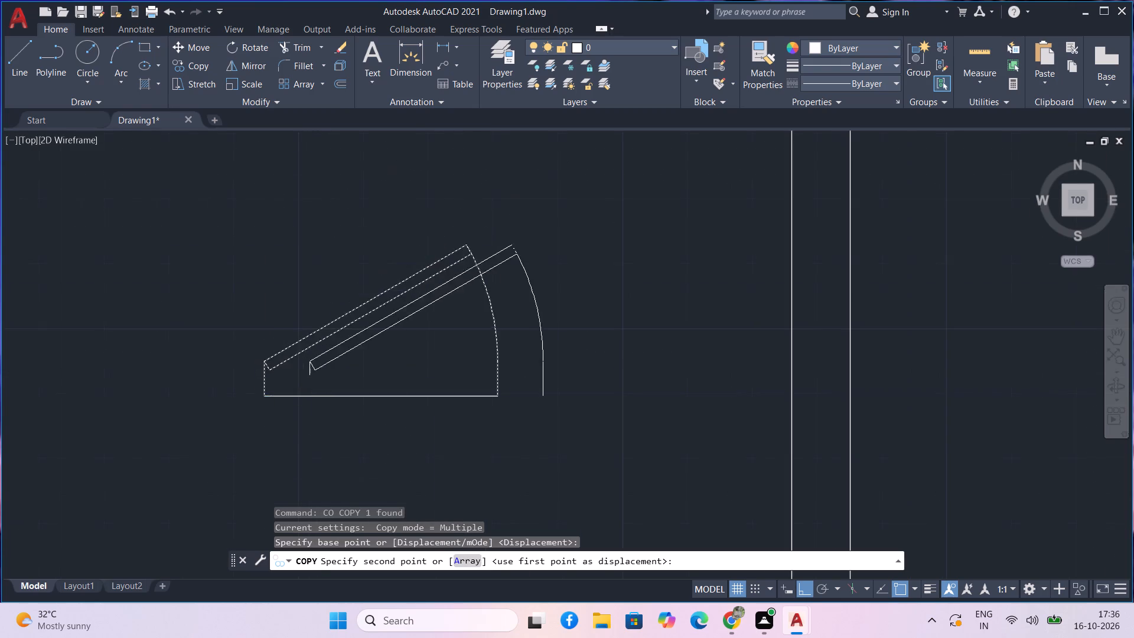
{"action": "scroll", "coordinate": [324, 414], "scroll_direction": "down", "scroll_amount": 1}
{"action": "key", "text": "F8"}
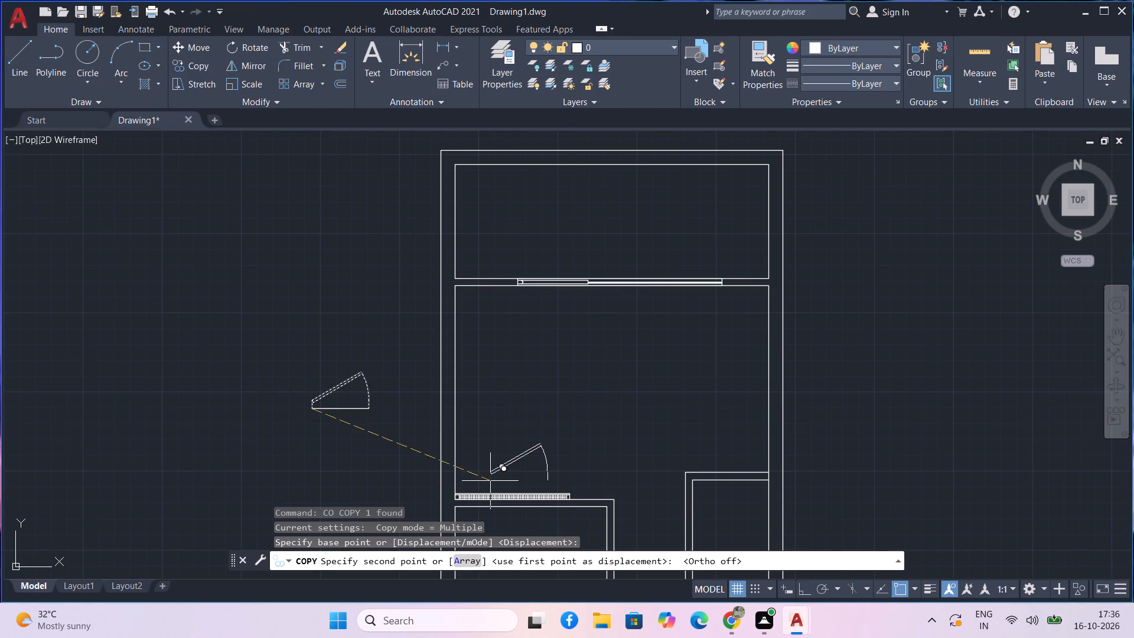
{"action": "scroll", "coordinate": [491, 481], "scroll_direction": "down", "scroll_amount": 1}
{"action": "middle_click_drag", "start_coordinate": [501, 479], "coordinate": [435, 325]}
{"action": "scroll", "coordinate": [511, 445], "scroll_direction": "up", "scroll_amount": 3}
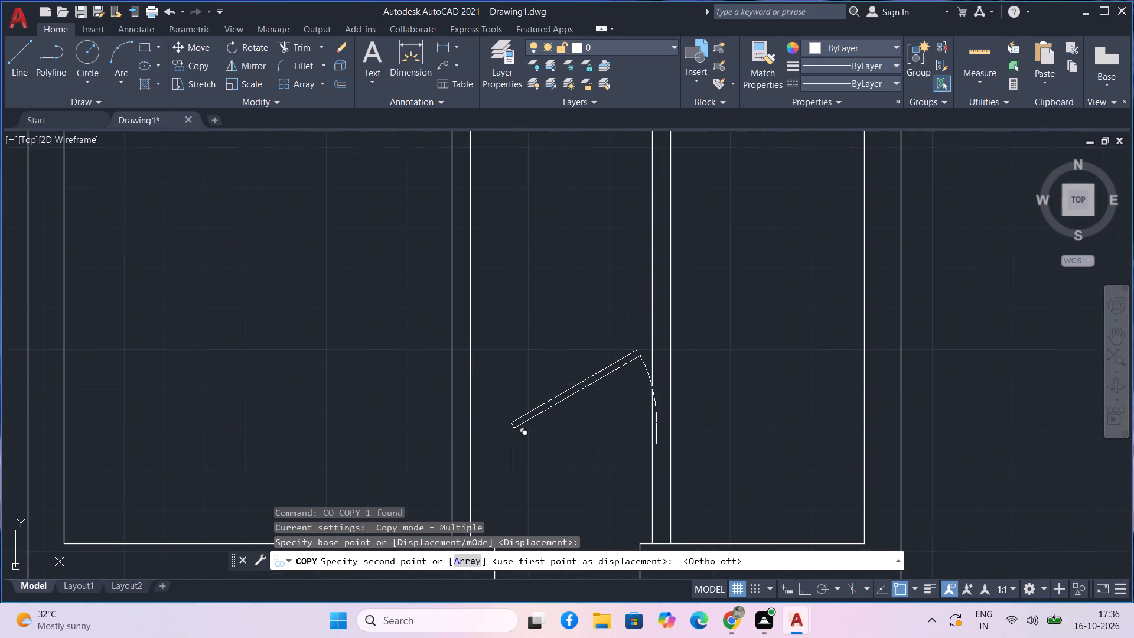
{"action": "middle_click_drag", "start_coordinate": [511, 445], "coordinate": [473, 315]}
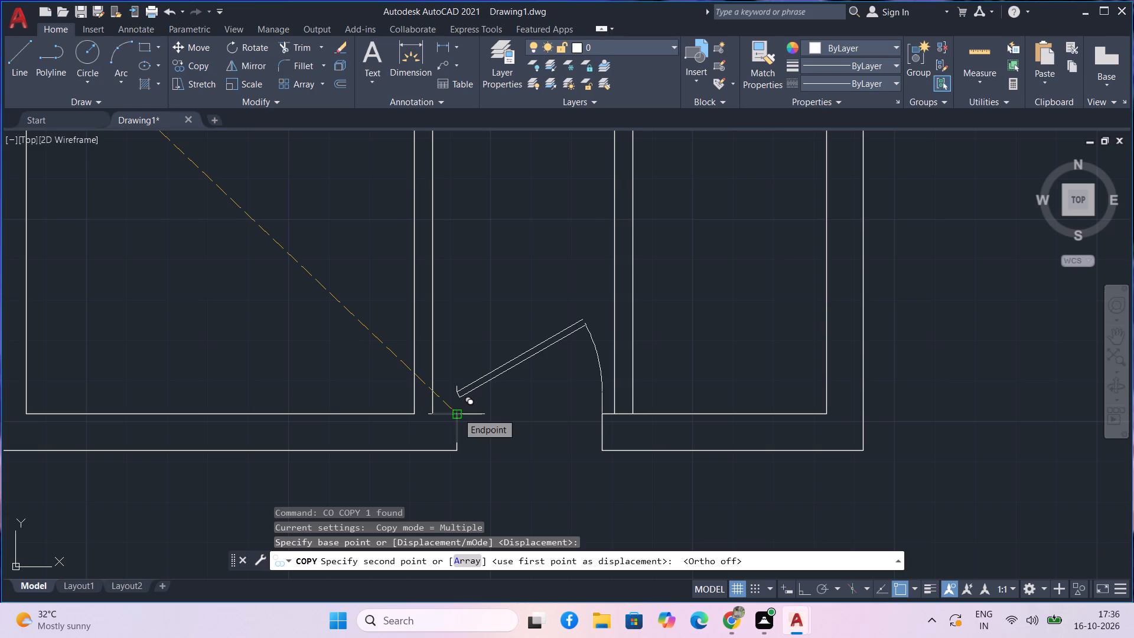
{"action": "left_click", "coordinate": [458, 413]}
{"action": "key", "text": "Escape"}
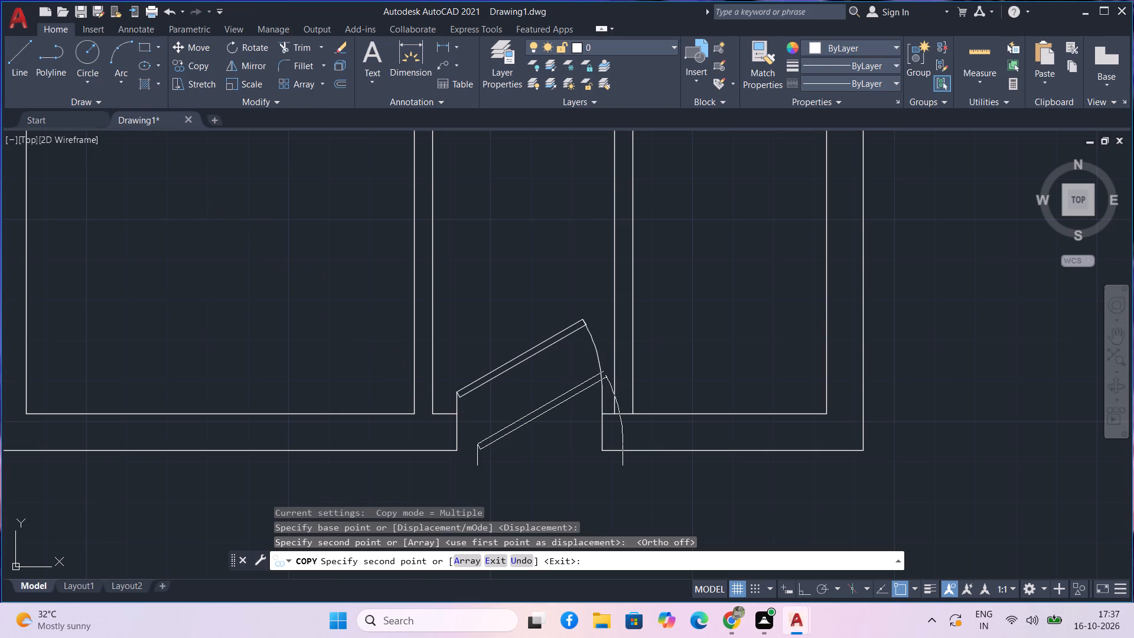
Set the entrance door block's opening angle to Open 90º.
{"action": "left_click", "coordinate": [504, 406]}
{"action": "left_click", "coordinate": [482, 368]}
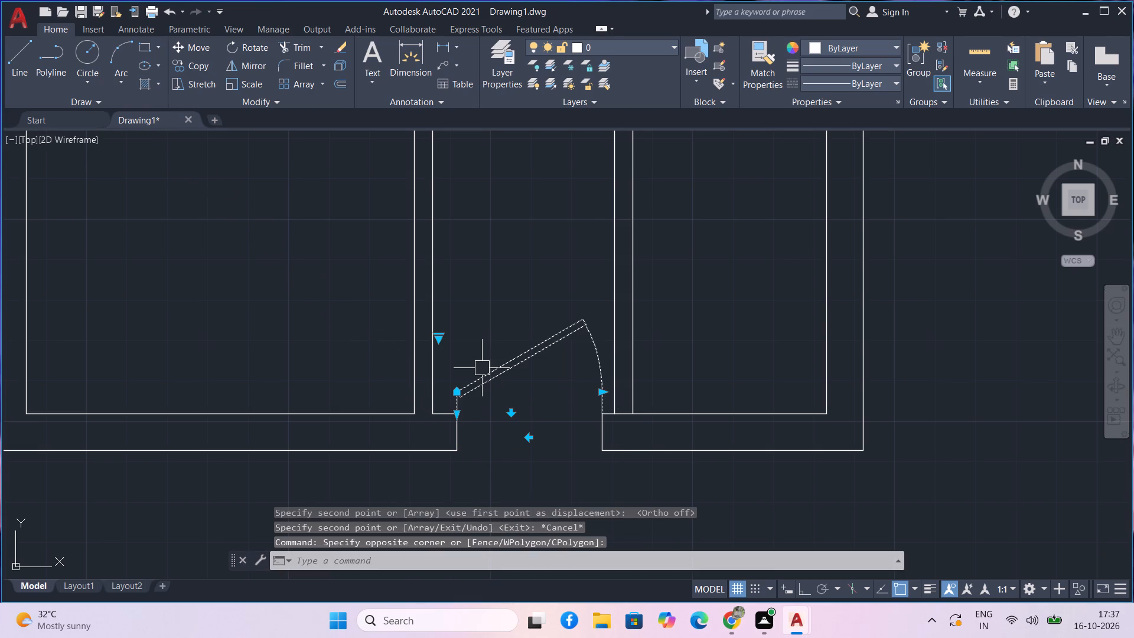
{"action": "left_click", "coordinate": [438, 338]}
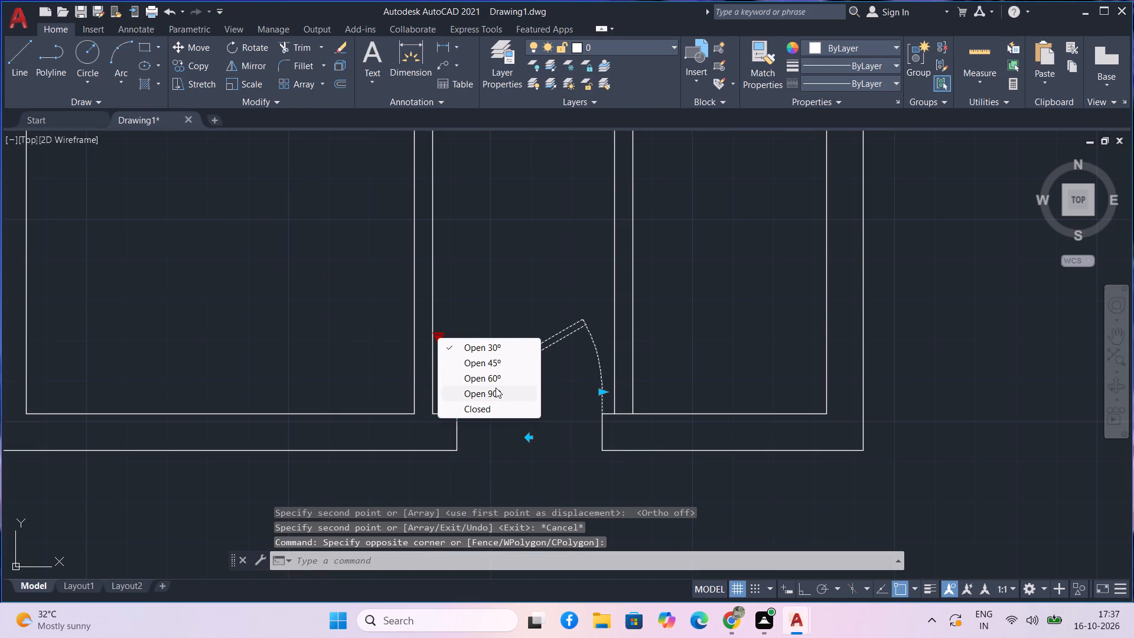
{"action": "left_click", "coordinate": [496, 388]}
Start another copy of the entrance door block, bringing the upper part of the floor plan into view.
{"action": "key", "text": "space"}
{"action": "scroll", "coordinate": [505, 416], "scroll_direction": "down", "scroll_amount": 3}
{"action": "middle_click_drag", "start_coordinate": [519, 300], "coordinate": [512, 304]}
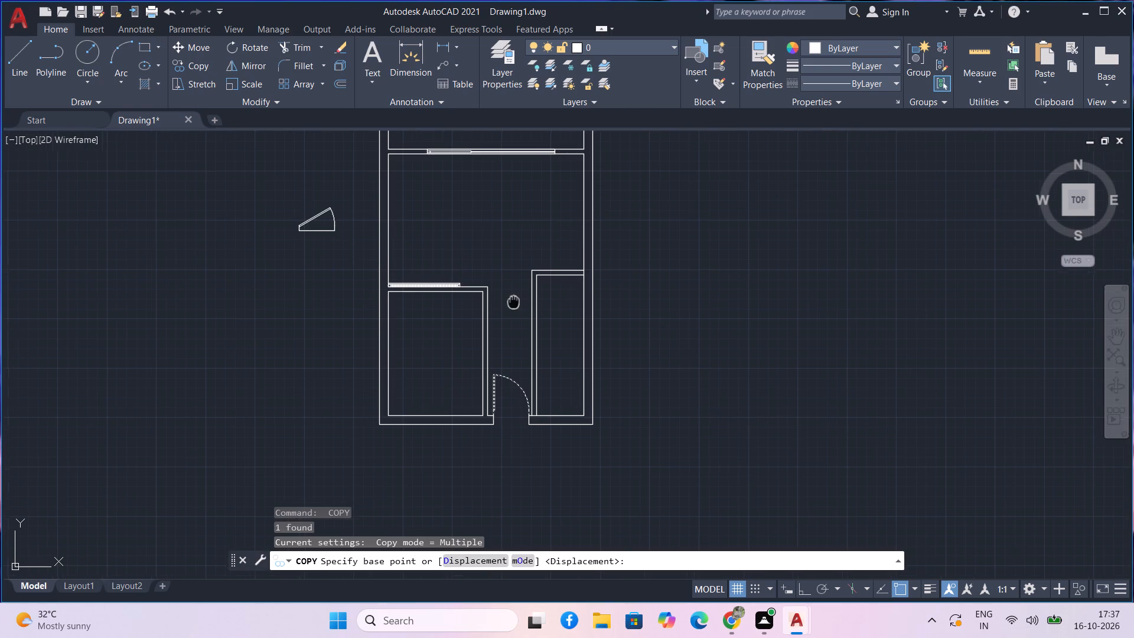
{"action": "middle_click_drag", "start_coordinate": [512, 304], "coordinate": [502, 464]}
{"action": "middle_click_drag", "start_coordinate": [488, 416], "coordinate": [490, 442]}
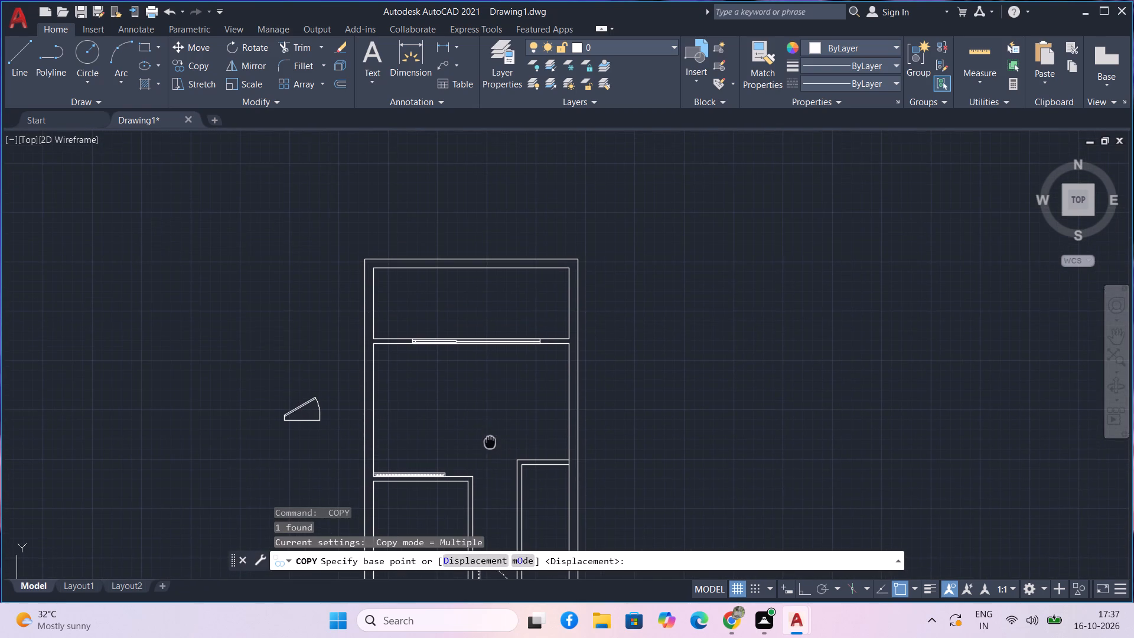
{"action": "middle_click_drag", "start_coordinate": [490, 442], "coordinate": [490, 442]}
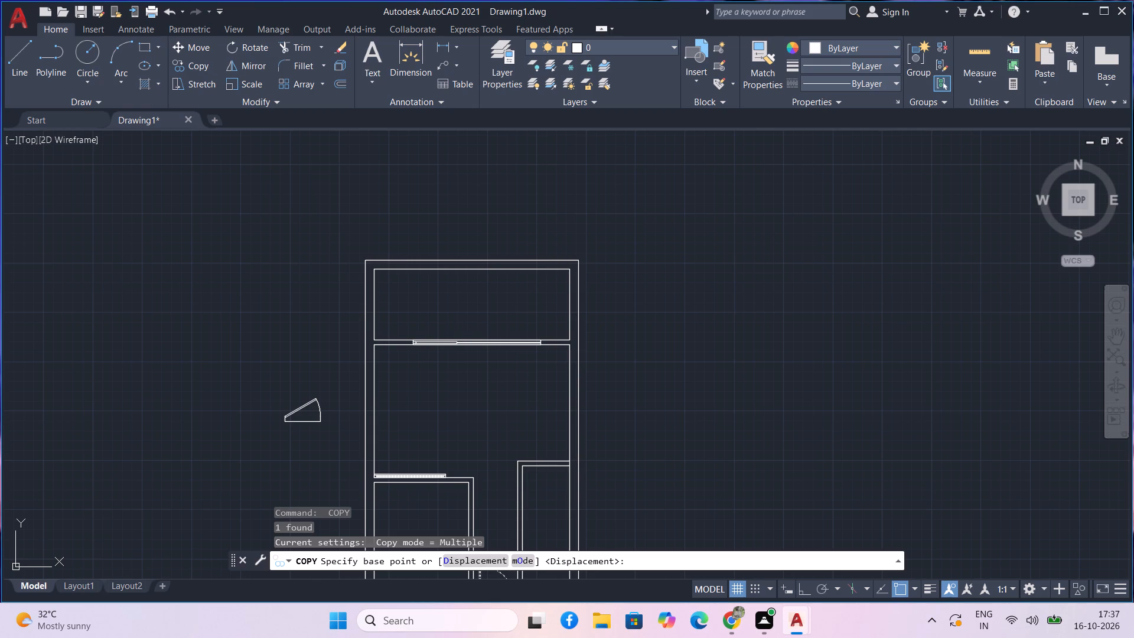
{"action": "middle_click_drag", "start_coordinate": [477, 424], "coordinate": [477, 453]}
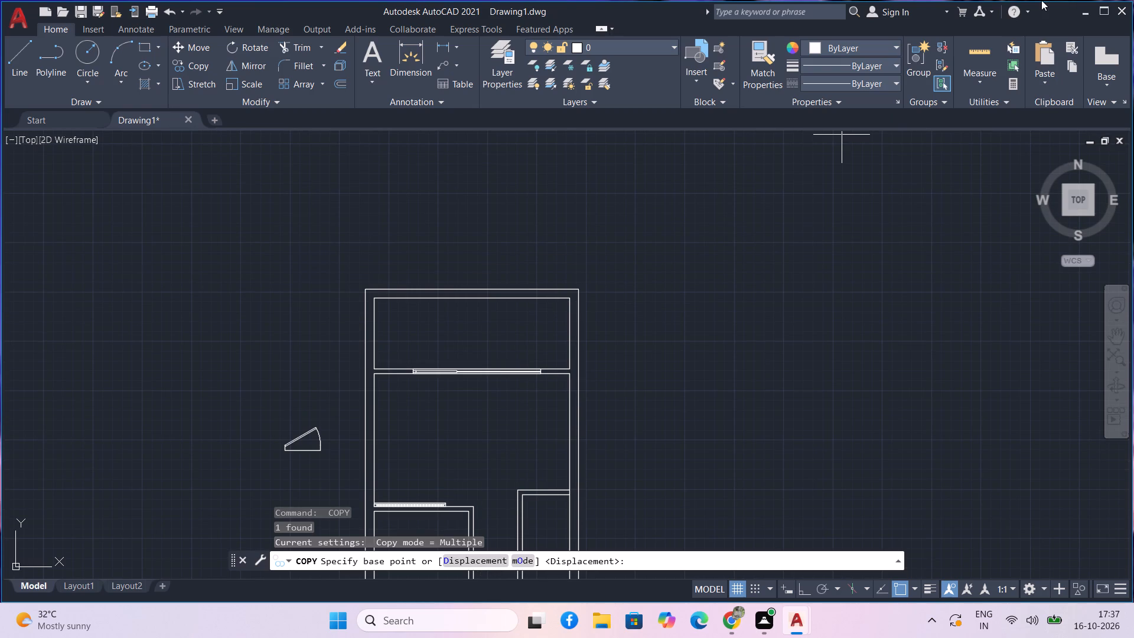
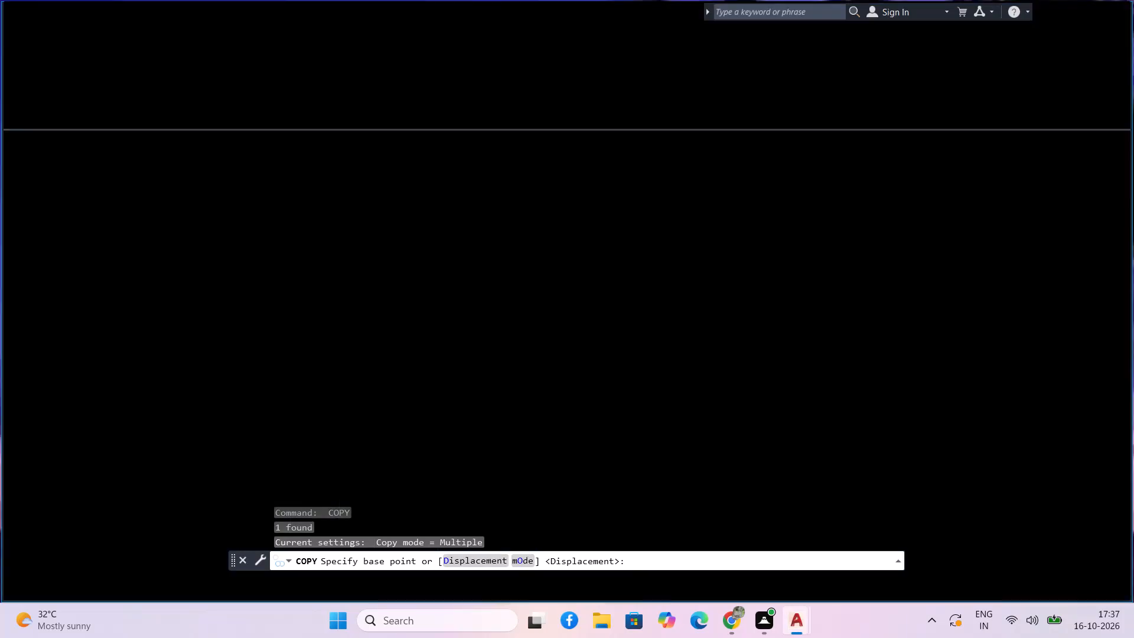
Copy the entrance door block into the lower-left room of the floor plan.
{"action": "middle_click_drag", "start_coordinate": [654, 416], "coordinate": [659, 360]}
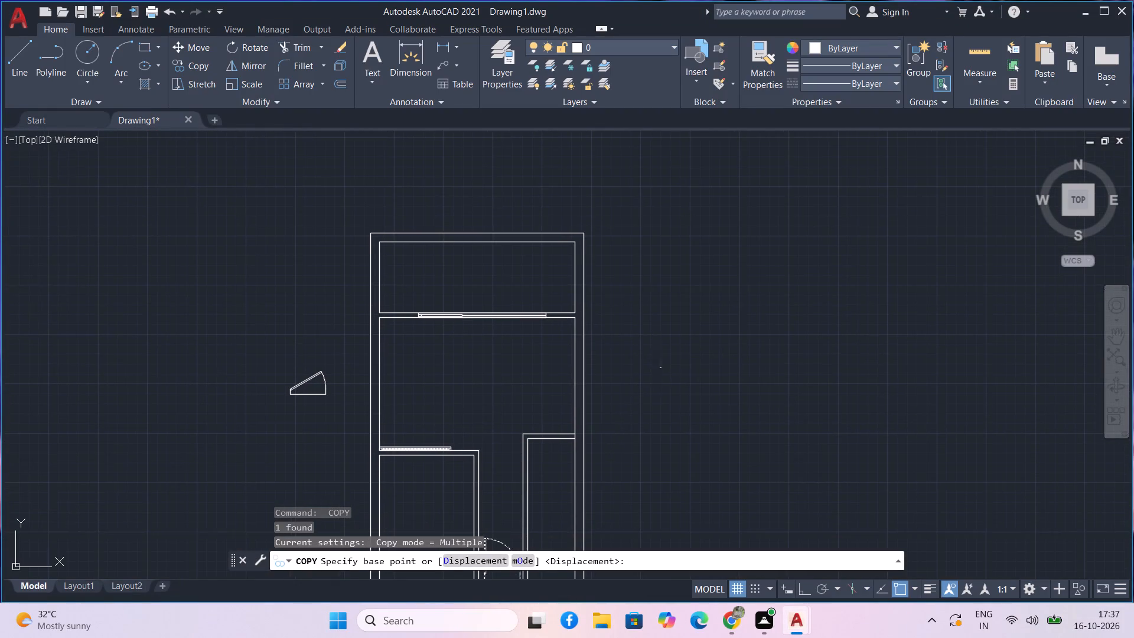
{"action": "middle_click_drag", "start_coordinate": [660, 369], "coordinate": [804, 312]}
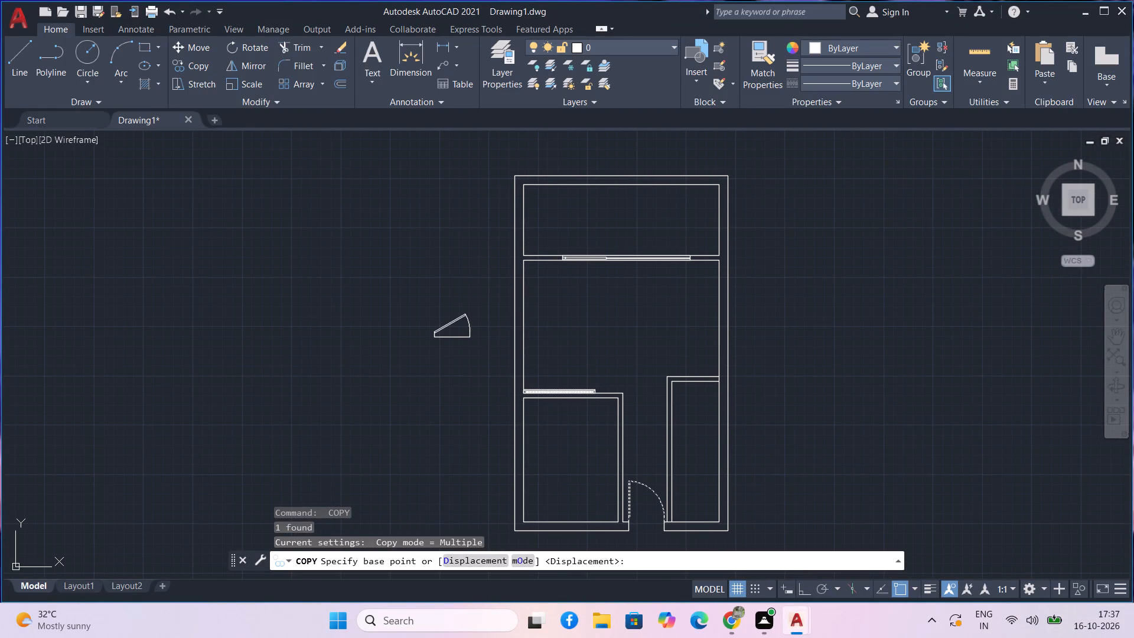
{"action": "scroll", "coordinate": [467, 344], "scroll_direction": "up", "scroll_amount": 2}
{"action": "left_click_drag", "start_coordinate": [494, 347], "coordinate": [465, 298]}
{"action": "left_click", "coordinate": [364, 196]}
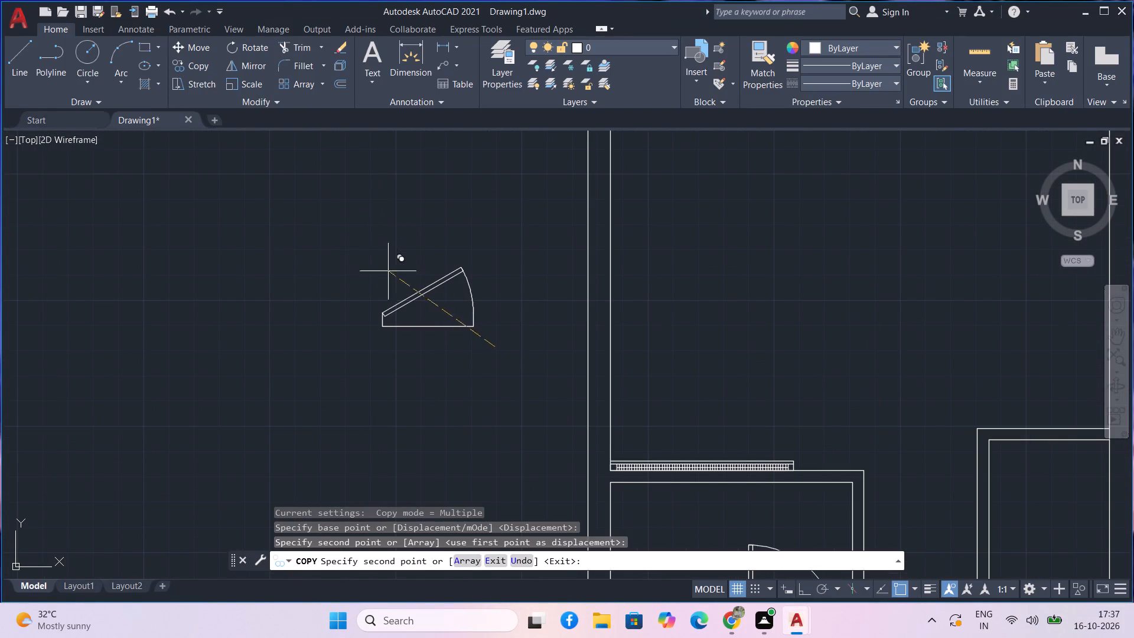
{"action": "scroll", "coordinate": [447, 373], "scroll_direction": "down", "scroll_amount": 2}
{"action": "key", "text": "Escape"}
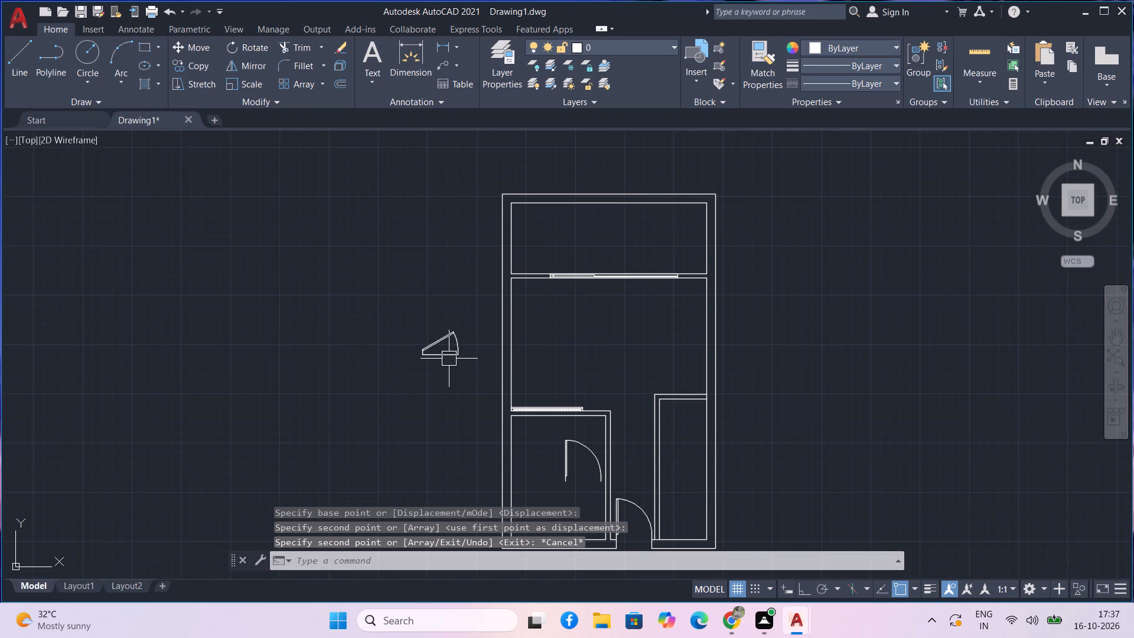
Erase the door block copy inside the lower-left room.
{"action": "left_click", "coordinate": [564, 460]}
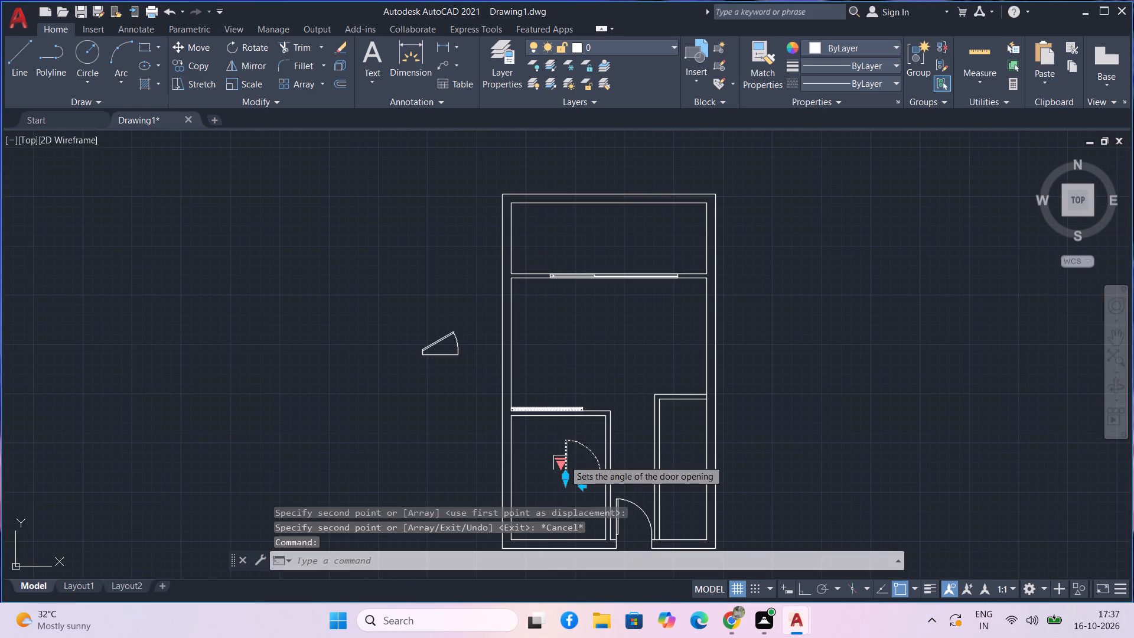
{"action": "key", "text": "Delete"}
Examine the lower-left room's upper partition, the entrance area and the overall floor plan layout.
{"action": "middle_click_drag", "start_coordinate": [564, 460], "coordinate": [519, 451]}
{"action": "scroll", "coordinate": [513, 403], "scroll_direction": "up", "scroll_amount": 2}
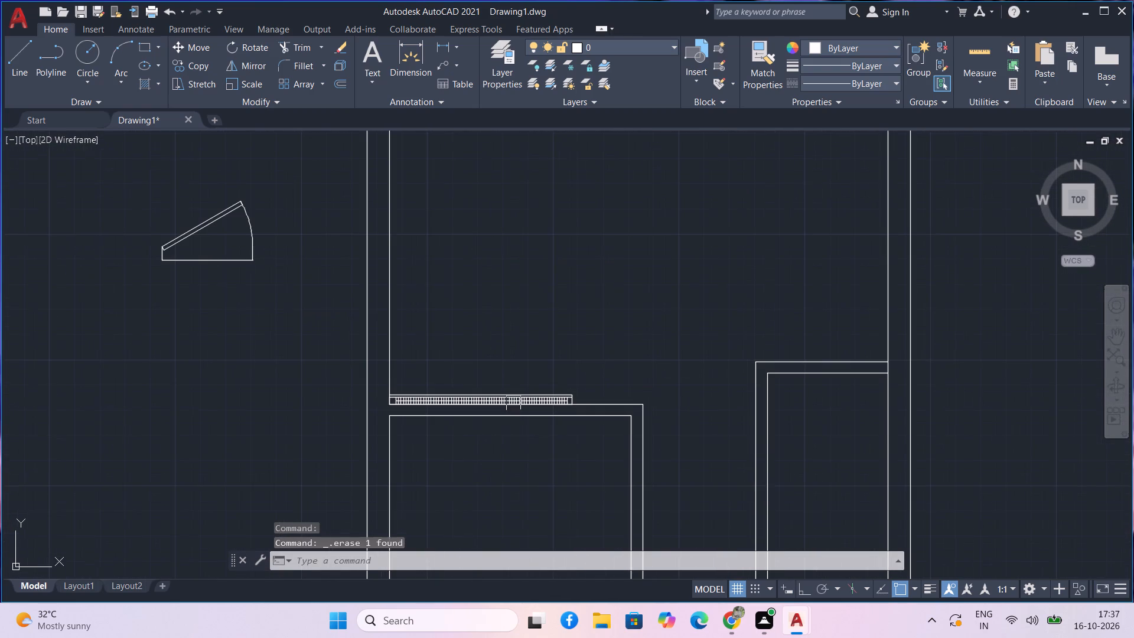
{"action": "middle_click_drag", "start_coordinate": [520, 453], "coordinate": [498, 444]}
{"action": "scroll", "coordinate": [493, 409], "scroll_direction": "up", "scroll_amount": 2}
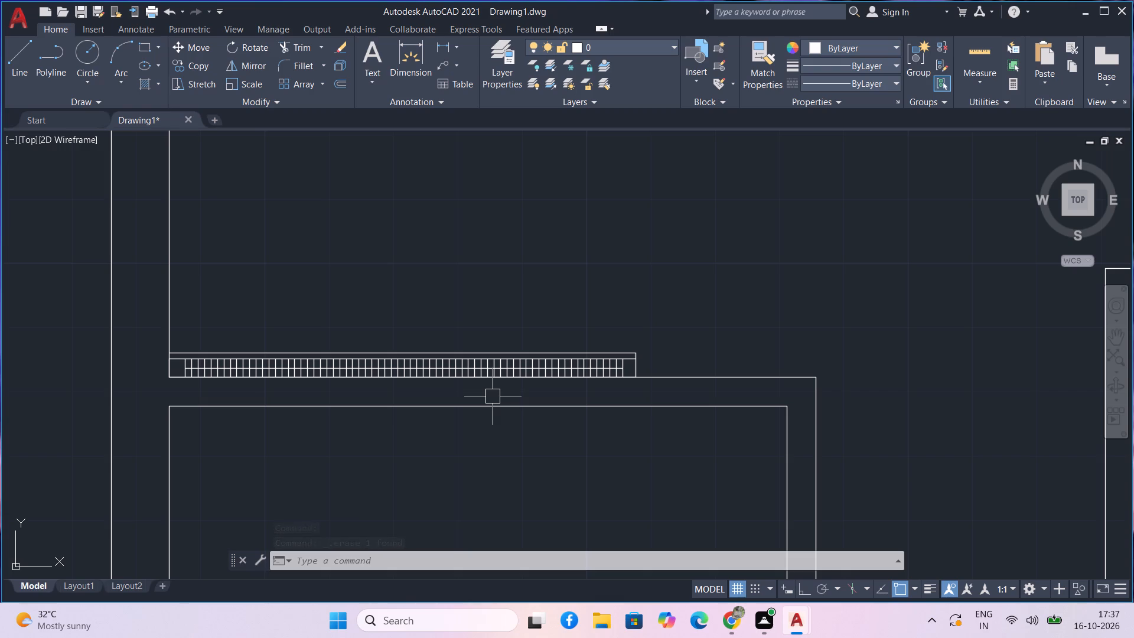
{"action": "middle_click_drag", "start_coordinate": [493, 396], "coordinate": [405, 359]}
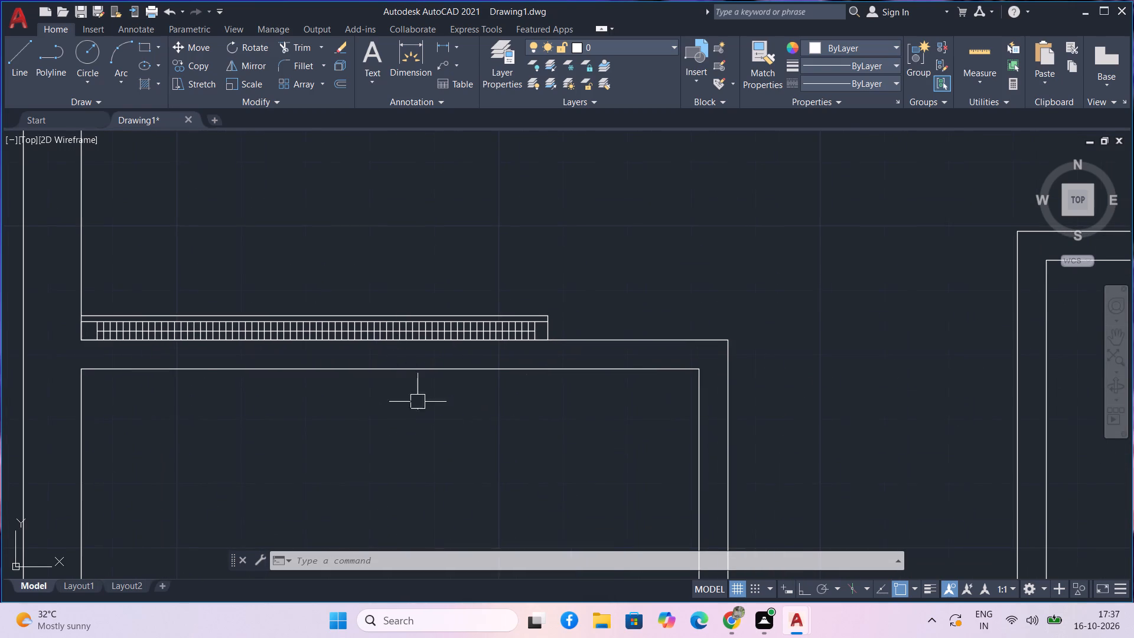
{"action": "scroll", "coordinate": [422, 416], "scroll_direction": "down", "scroll_amount": 2}
{"action": "middle_click_drag", "start_coordinate": [427, 454], "coordinate": [299, 346]}
{"action": "scroll", "coordinate": [299, 350], "scroll_direction": "down", "scroll_amount": 1}
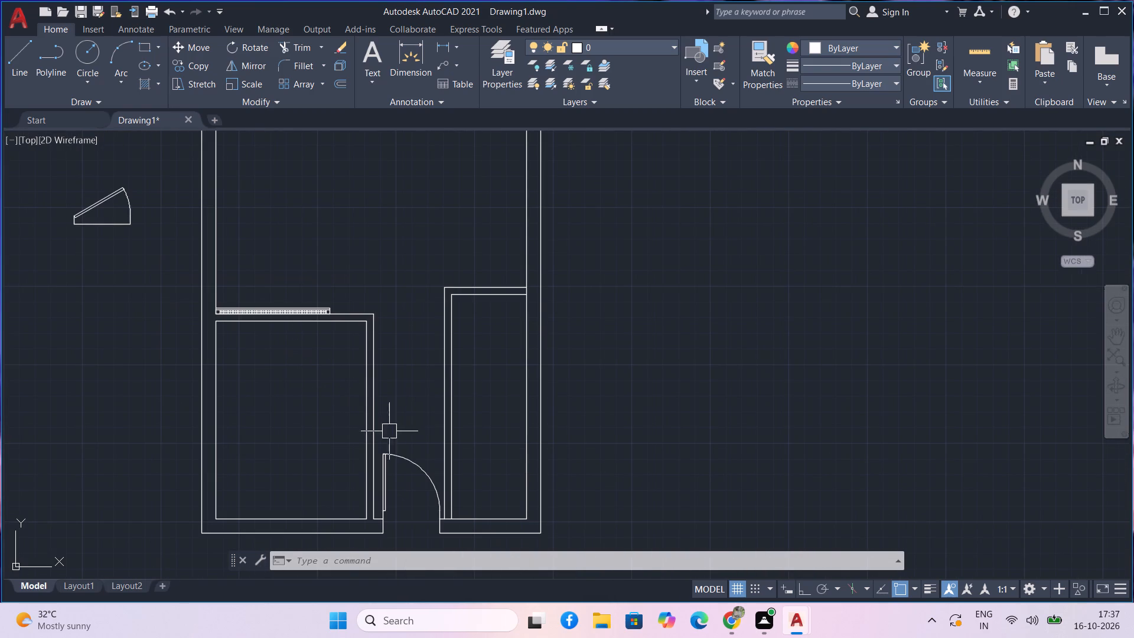
{"action": "middle_click_drag", "start_coordinate": [392, 354], "coordinate": [392, 377]}
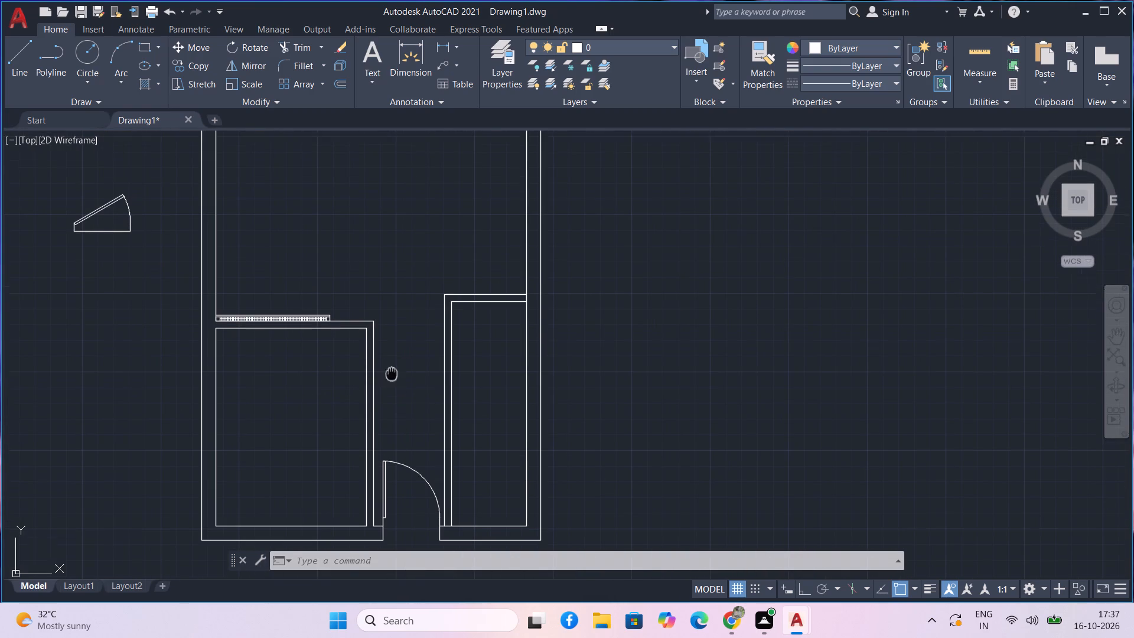
{"action": "middle_click_drag", "start_coordinate": [392, 377], "coordinate": [387, 379]}
{"action": "middle_click", "coordinate": [387, 379]}
{"action": "middle_click", "coordinate": [387, 379]}
{"action": "middle_click", "coordinate": [387, 379]}
{"action": "middle_click_drag", "start_coordinate": [387, 379], "coordinate": [381, 387]}
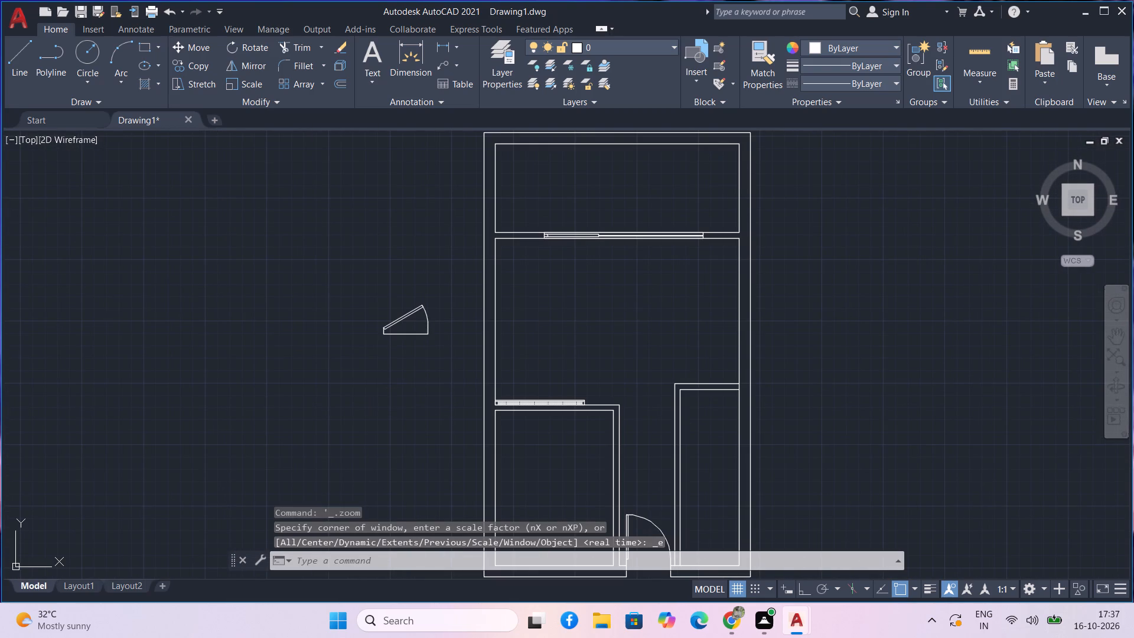
{"action": "middle_click_drag", "start_coordinate": [381, 387], "coordinate": [378, 382]}
{"action": "middle_click_drag", "start_coordinate": [563, 360], "coordinate": [365, 347]}
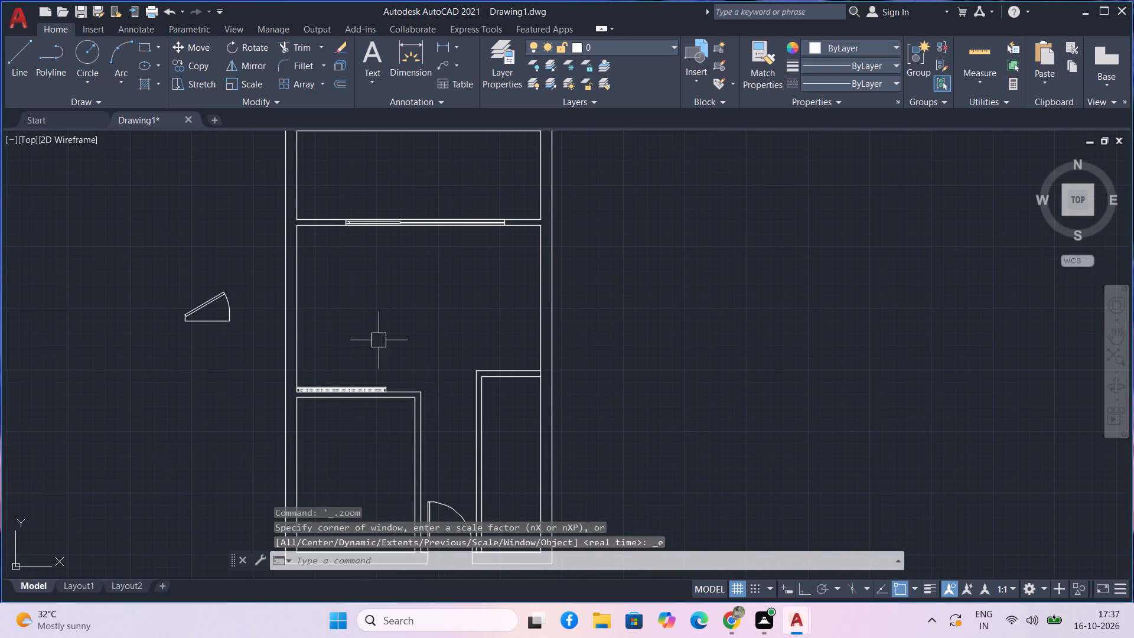
{"action": "middle_click_drag", "start_coordinate": [379, 340], "coordinate": [357, 409]}
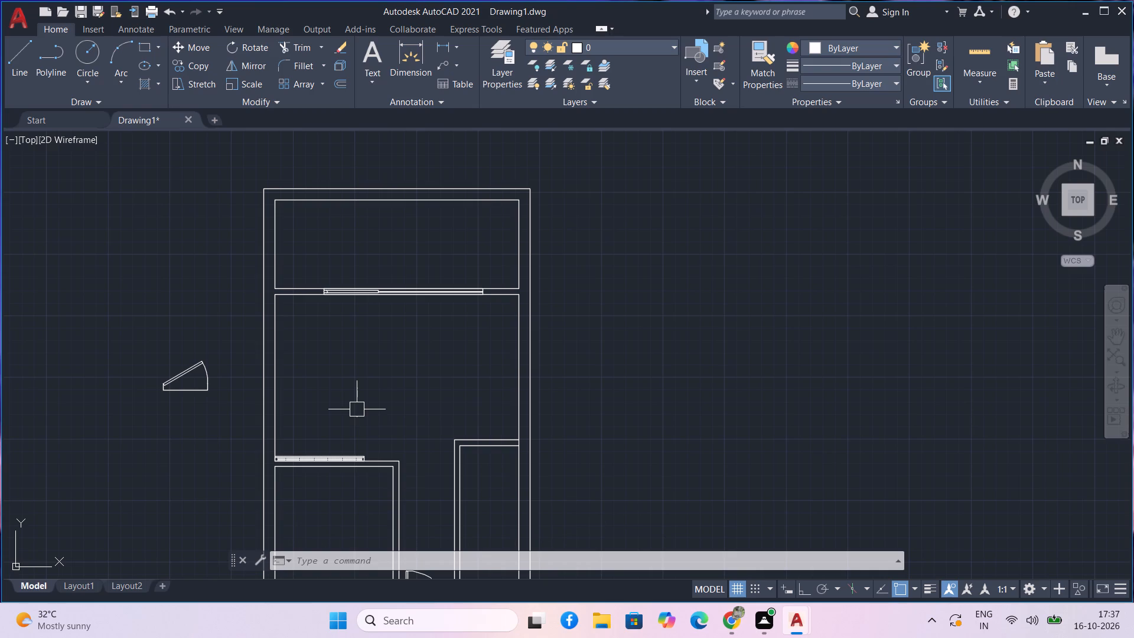
Insert the Toilet - top block from the DesignCenter sample drawing House Designer.dwg into empty space east of the floor plan.
{"action": "key", "text": "ctrl+2"}
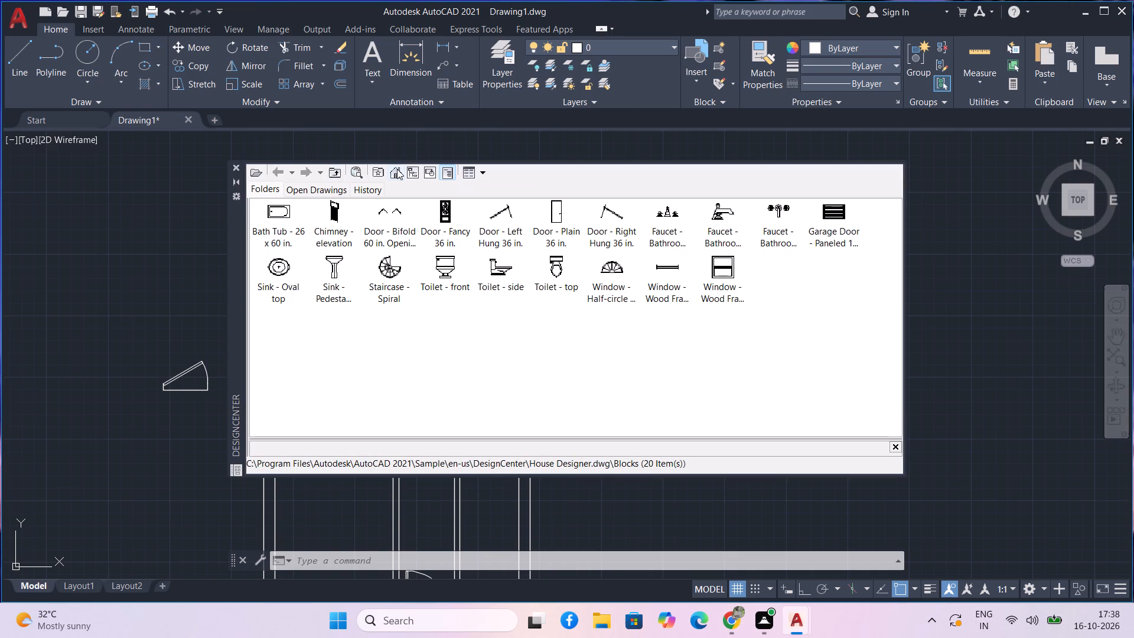
{"action": "left_click", "coordinate": [397, 169]}
{"action": "double_click", "coordinate": [389, 217]}
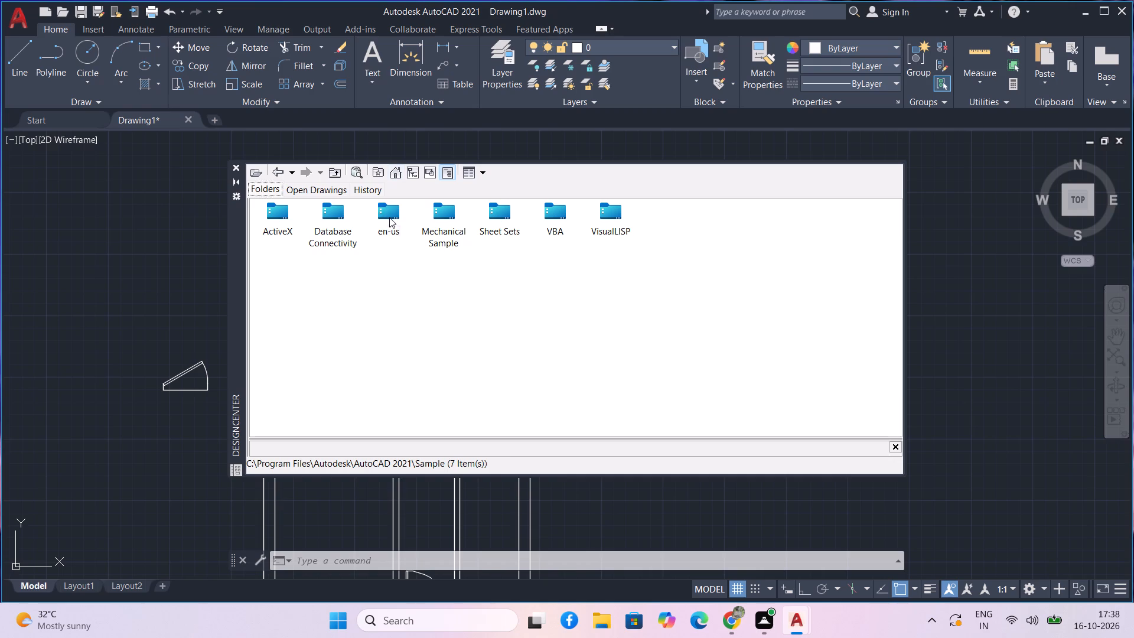
{"action": "double_click", "coordinate": [282, 216]}
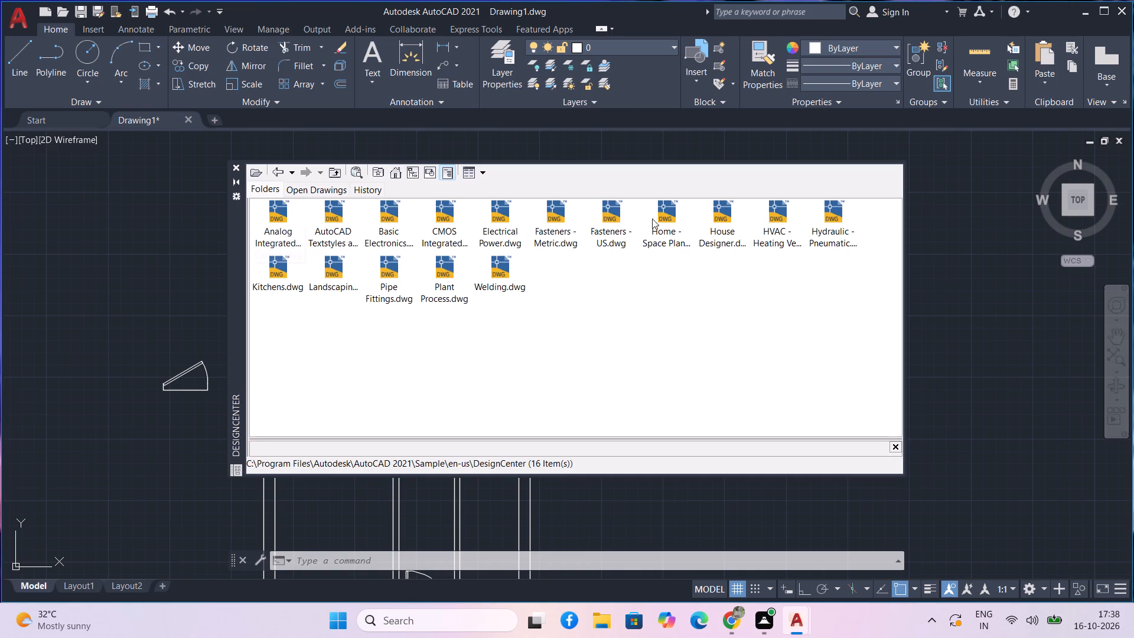
{"action": "double_click", "coordinate": [726, 217]}
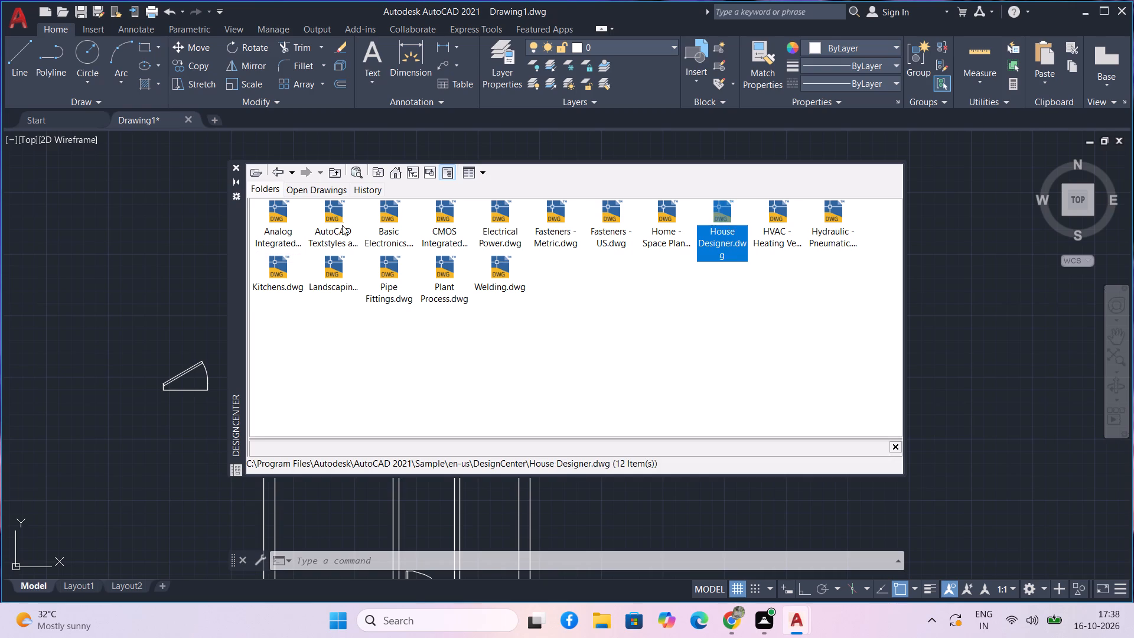
{"action": "double_click", "coordinate": [278, 217]}
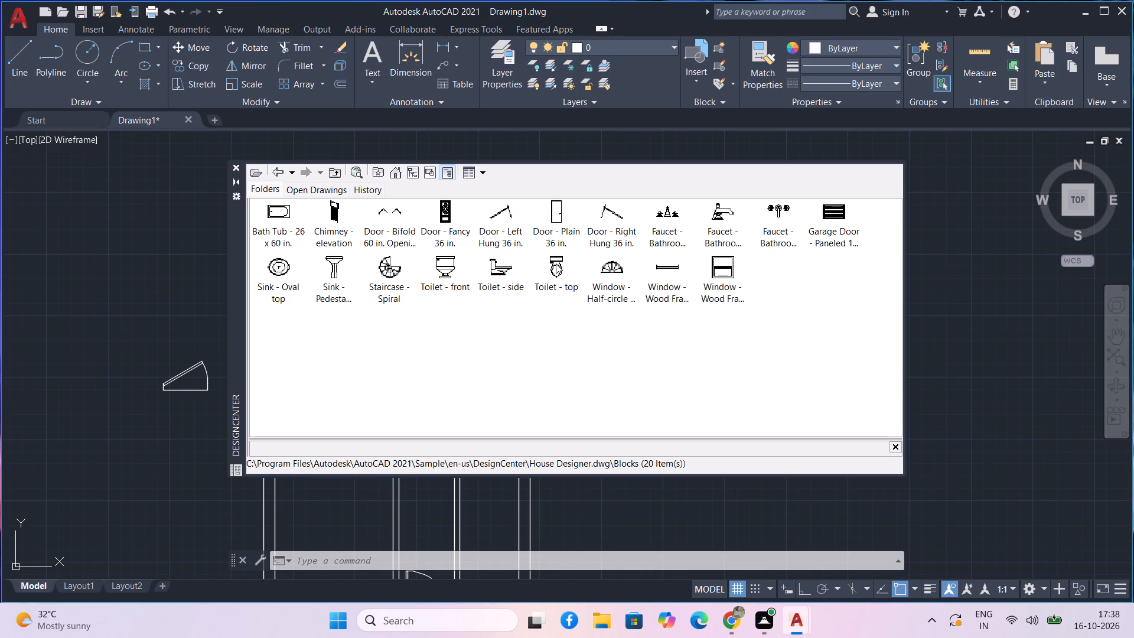
{"action": "left_click_drag", "start_coordinate": [556, 268], "coordinate": [986, 359]}
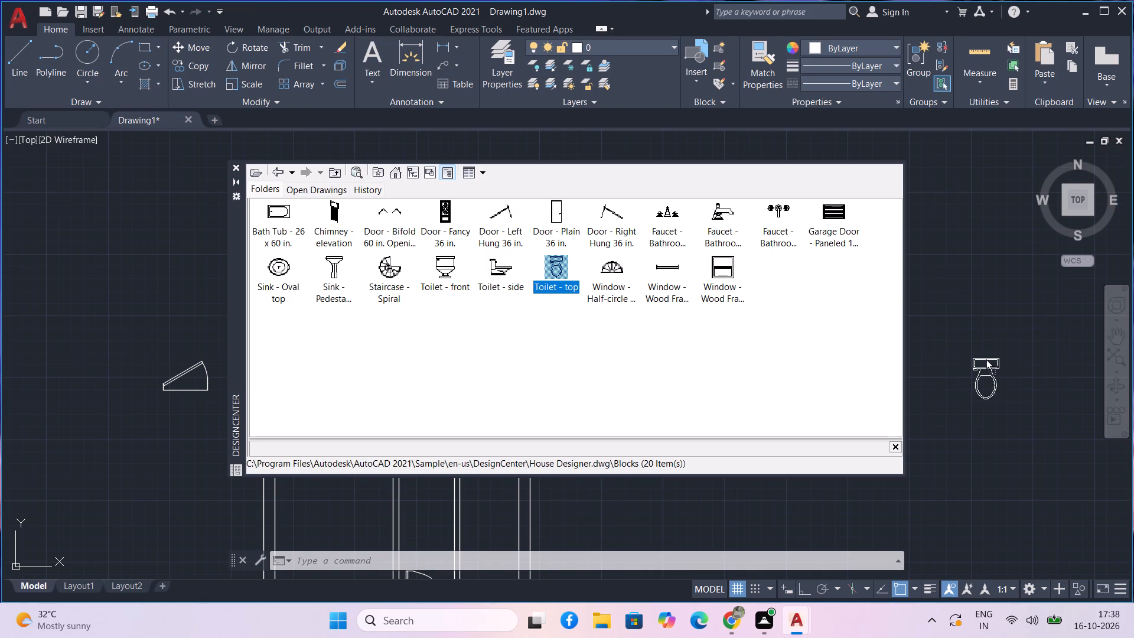
{"action": "left_click_drag", "start_coordinate": [986, 359], "coordinate": [964, 358]}
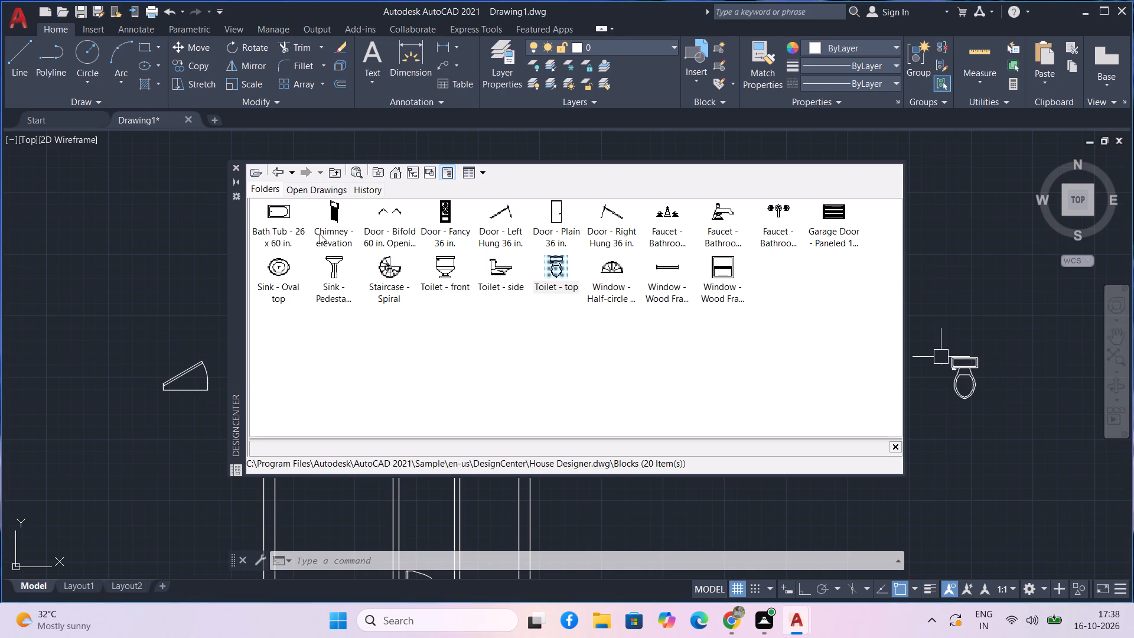
Insert the Bath Tub - 26 x 60 in. block just below the toilet block.
{"action": "left_click_drag", "start_coordinate": [277, 214], "coordinate": [970, 458]}
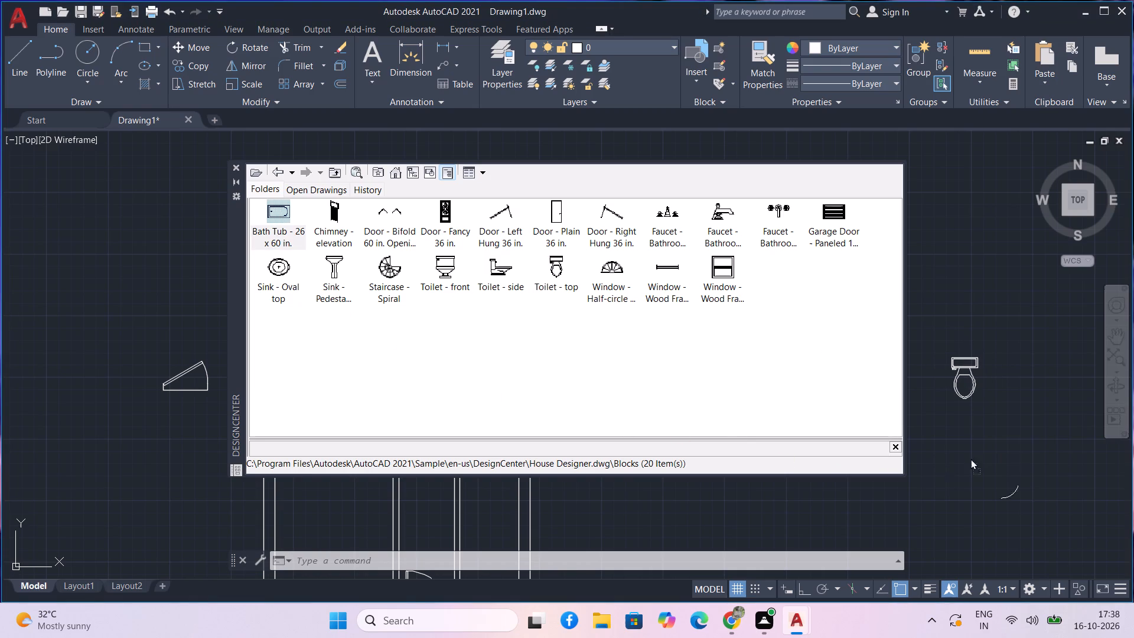
{"action": "left_click_drag", "start_coordinate": [970, 458], "coordinate": [939, 438]}
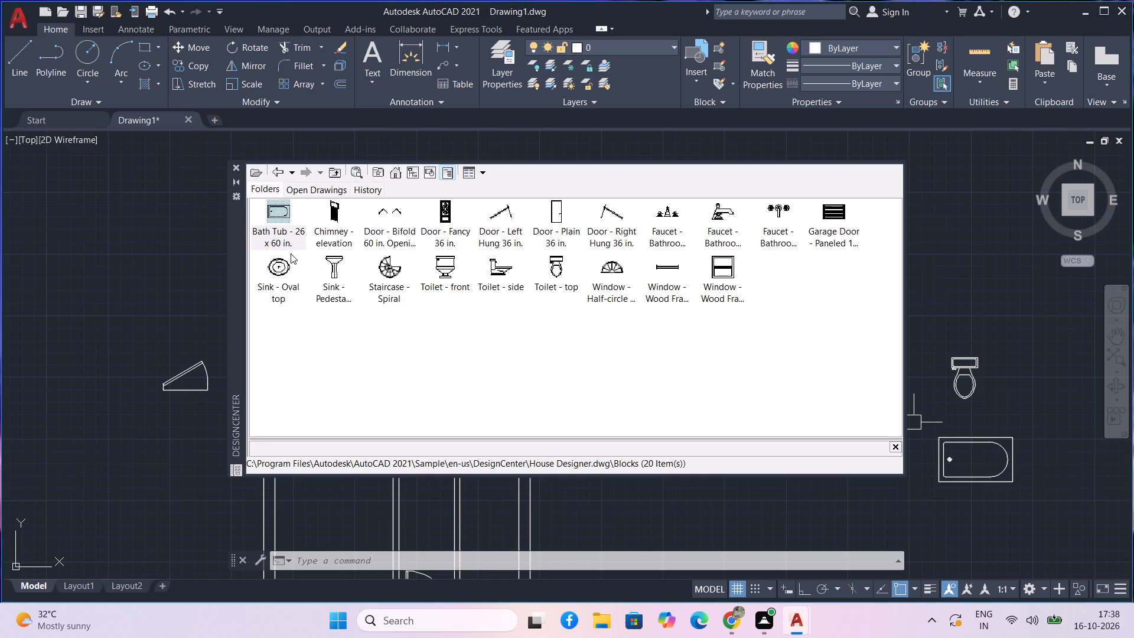
Insert the Bed - Queen block from the sample drawing Home - Space Planner.dwg beside the toilet block, above the bath tub.
{"action": "scroll", "coordinate": [291, 253], "scroll_direction": "up", "scroll_amount": 2}
{"action": "left_click", "coordinate": [278, 169]}
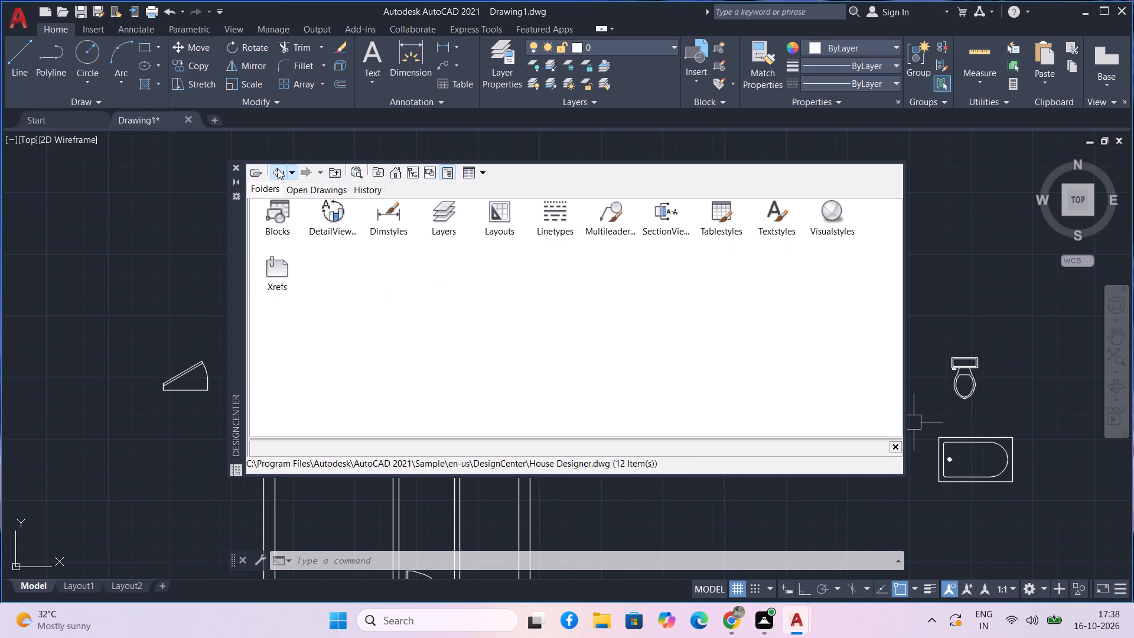
{"action": "left_click", "coordinate": [278, 169]}
{"action": "left_click", "coordinate": [279, 174]}
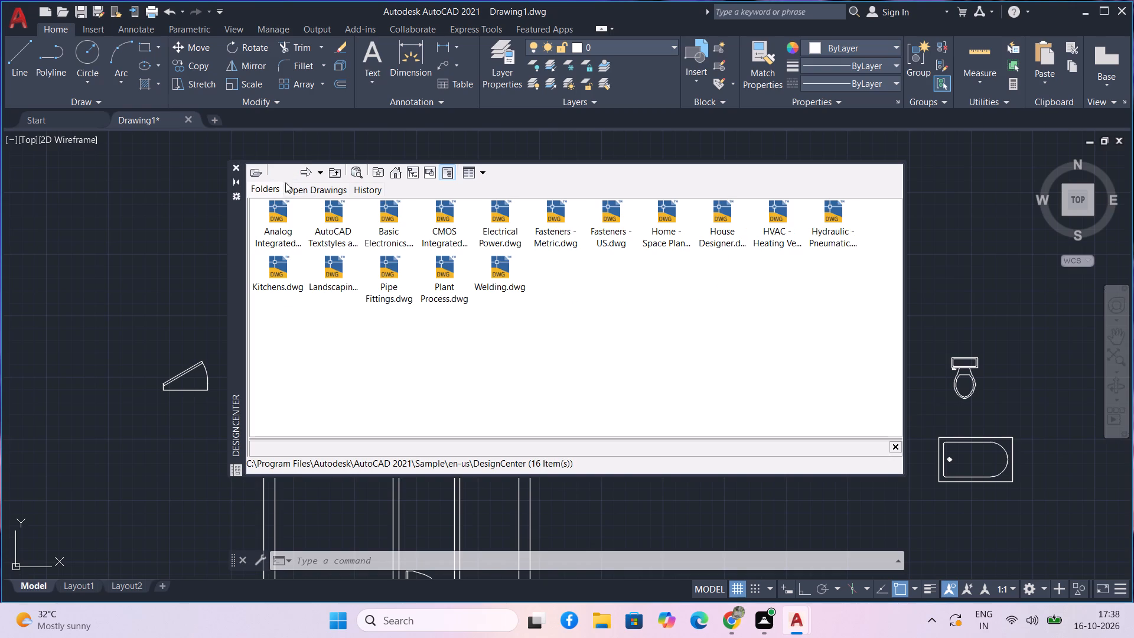
{"action": "double_click", "coordinate": [659, 216]}
{"action": "double_click", "coordinate": [273, 214]}
{"action": "left_click_drag", "start_coordinate": [276, 205], "coordinate": [1009, 417]}
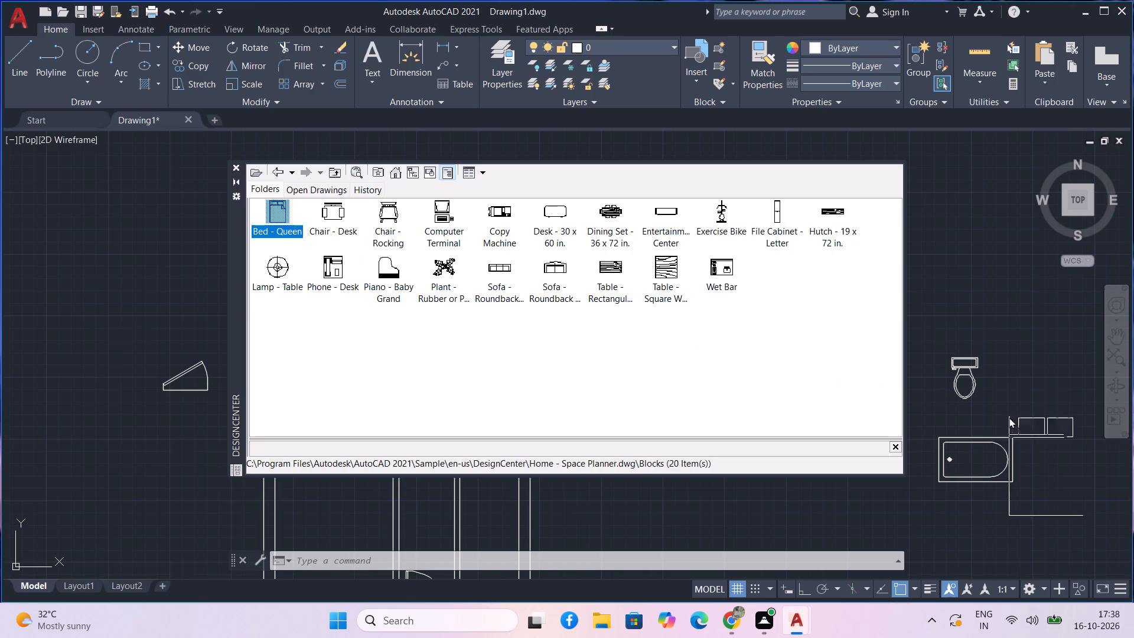
{"action": "left_click_drag", "start_coordinate": [1009, 417], "coordinate": [986, 317]}
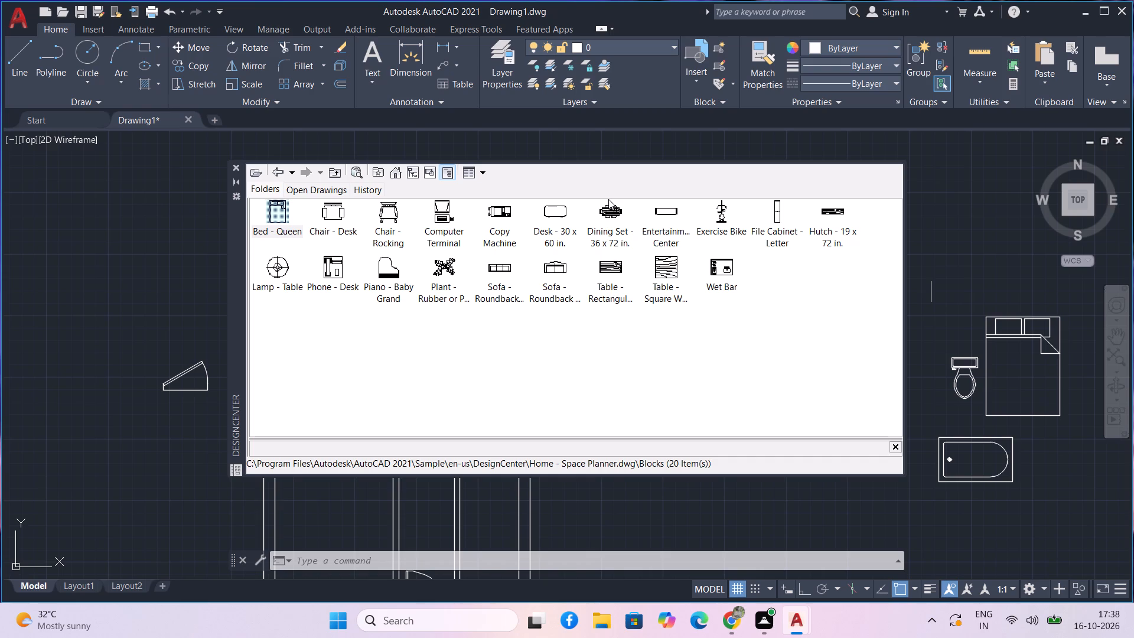
Insert the Dining Set - 36 x 72 in. block above the queen bed.
{"action": "left_click_drag", "start_coordinate": [608, 206], "coordinate": [608, 208]}
{"action": "left_click_drag", "start_coordinate": [608, 208], "coordinate": [975, 263]}
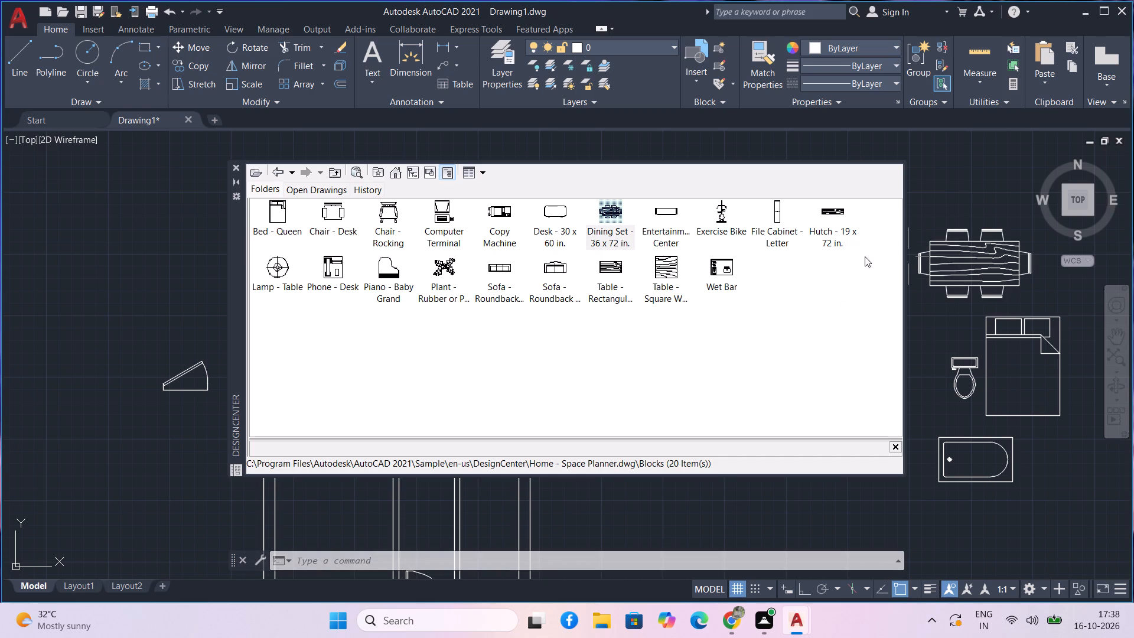
Insert the rectangular woodgrain table block below and slightly west of the bath tub.
{"action": "left_click_drag", "start_coordinate": [616, 275], "coordinate": [860, 509]}
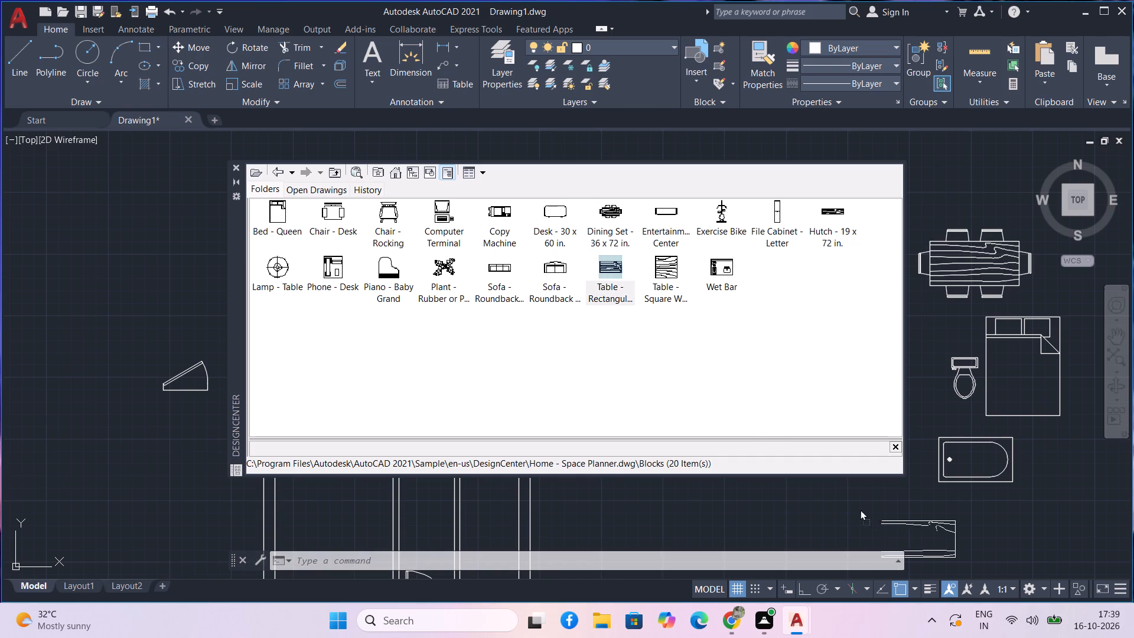
{"action": "left_click_drag", "start_coordinate": [860, 509], "coordinate": [847, 502]}
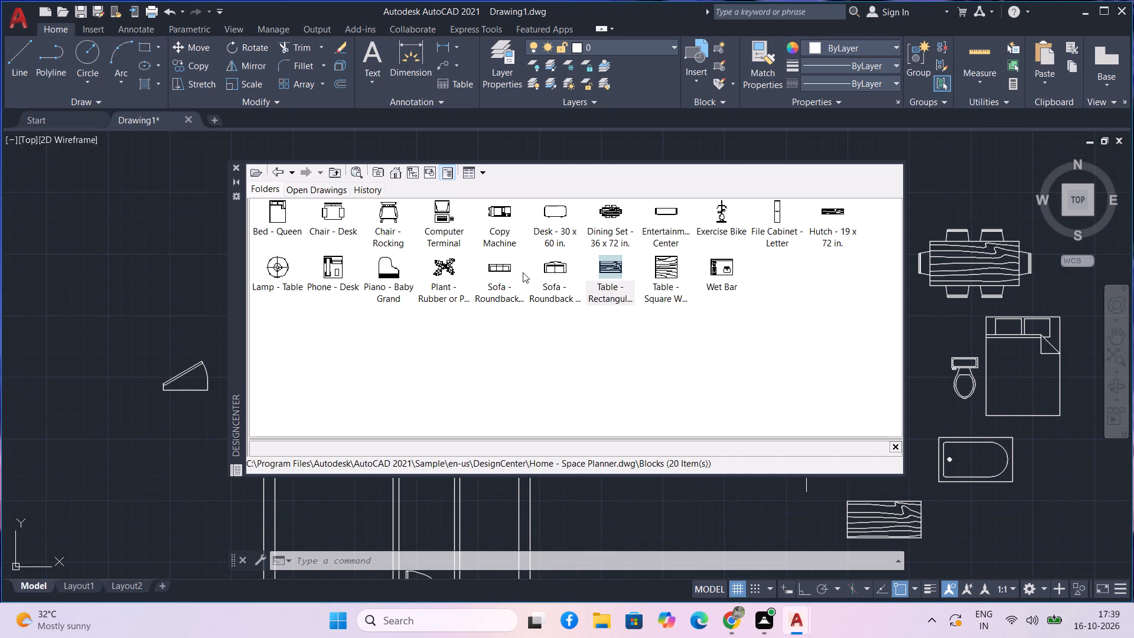
Insert the three-seat Sofa - Roundback block west of the floor plan, above the spare door block.
{"action": "left_click_drag", "start_coordinate": [497, 270], "coordinate": [142, 370]}
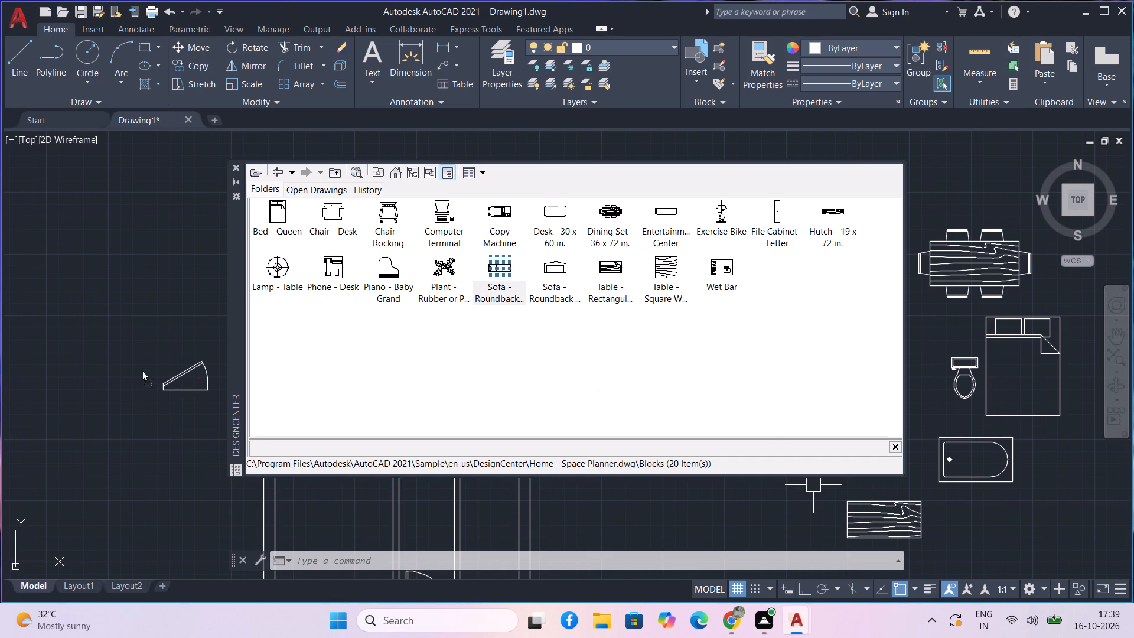
{"action": "left_click_drag", "start_coordinate": [142, 370], "coordinate": [109, 299]}
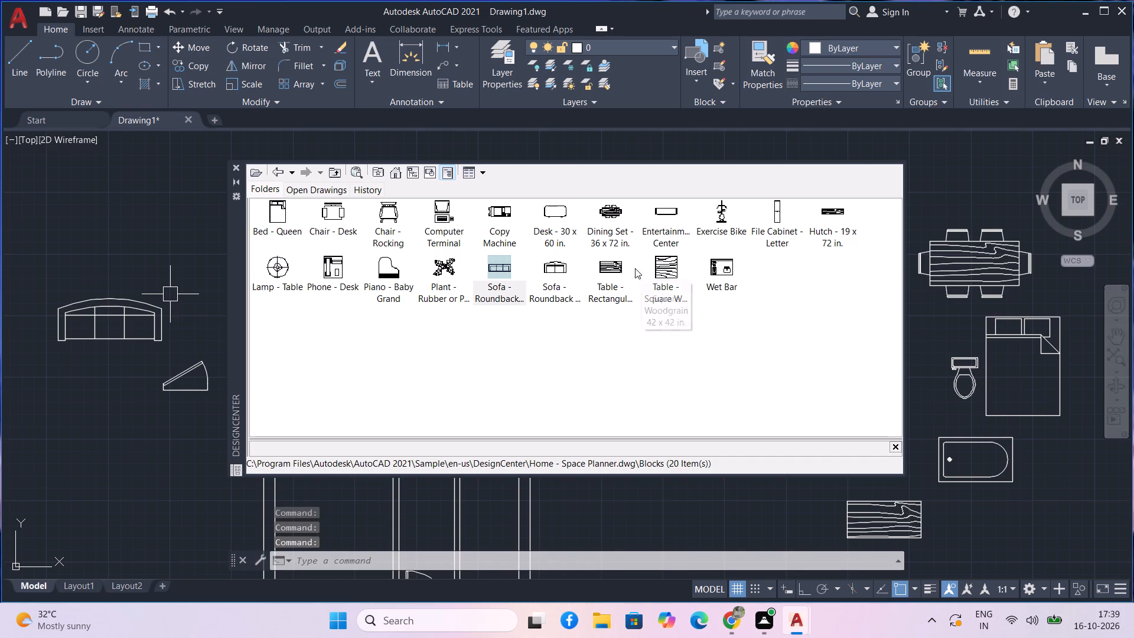
Insert the two-seat Sofa - Roundback block below the spare door block, west of the floor plan.
{"action": "left_click_drag", "start_coordinate": [562, 268], "coordinate": [130, 424]}
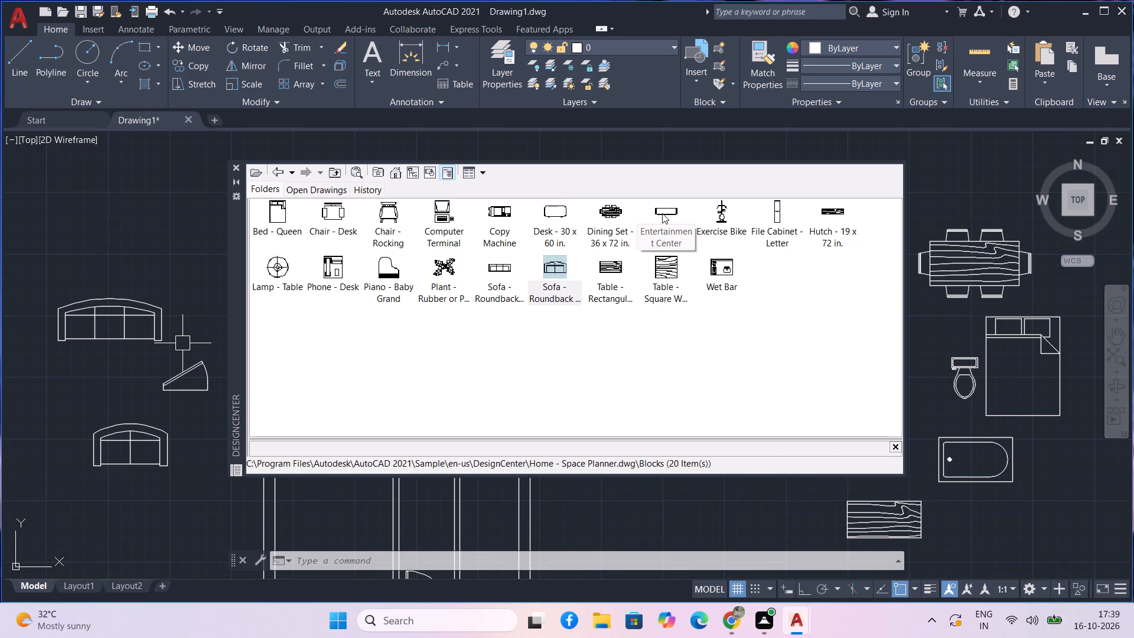
Insert the Entertainment Center block above the three-seat sofa.
{"action": "left_click_drag", "start_coordinate": [663, 212], "coordinate": [129, 230]}
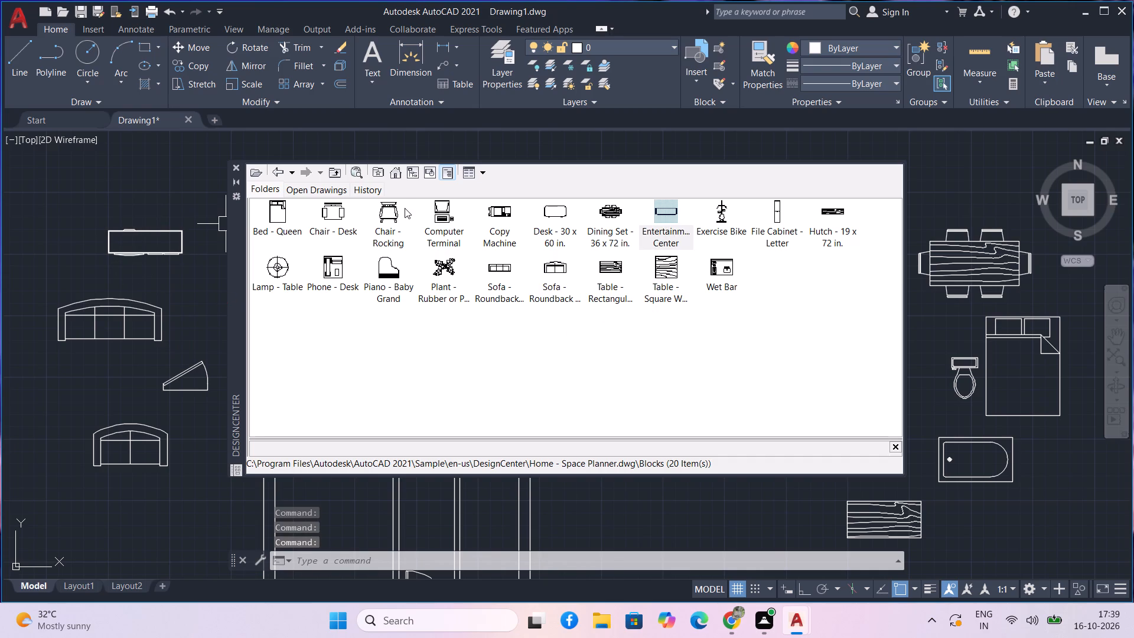
Insert the Chair - Rocking block above and to the west of the entertainment center.
{"action": "left_click_drag", "start_coordinate": [391, 216], "coordinate": [57, 193]}
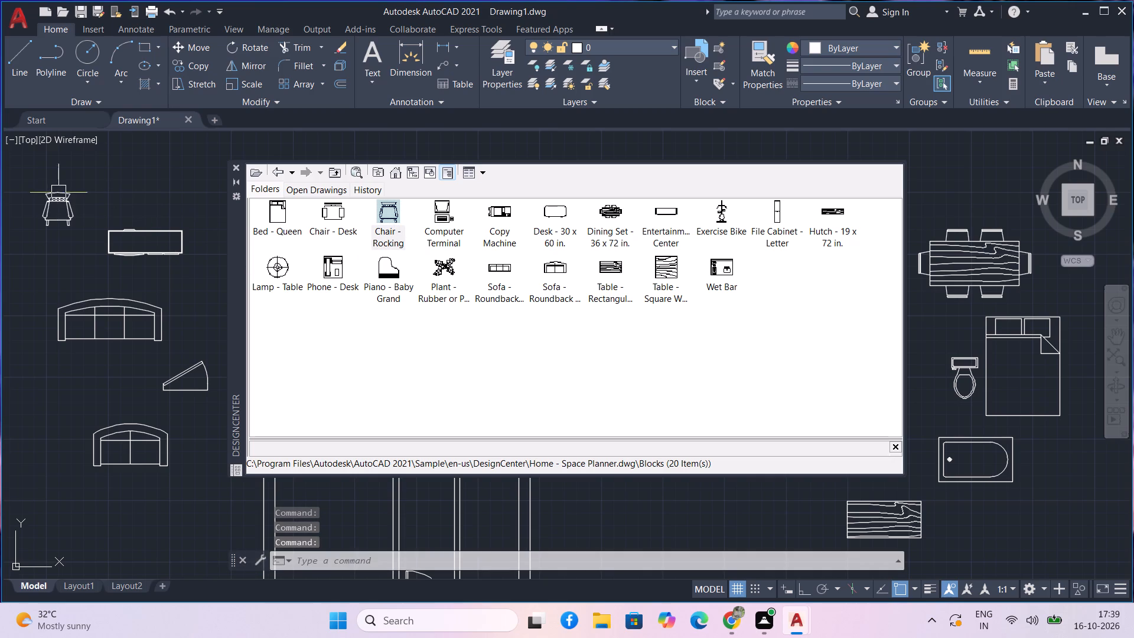
Insert the Lamp - Table block just east of the bath tub.
{"action": "left_click_drag", "start_coordinate": [285, 269], "coordinate": [272, 291]}
{"action": "left_click_drag", "start_coordinate": [272, 291], "coordinate": [1097, 428]}
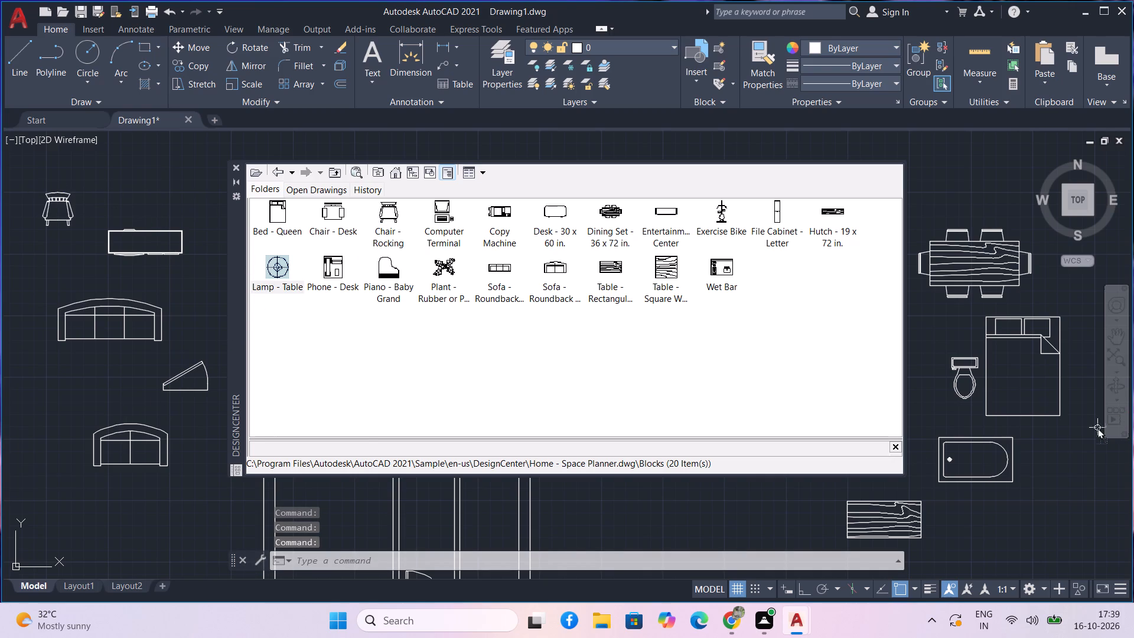
{"action": "left_click_drag", "start_coordinate": [1097, 428], "coordinate": [1056, 466]}
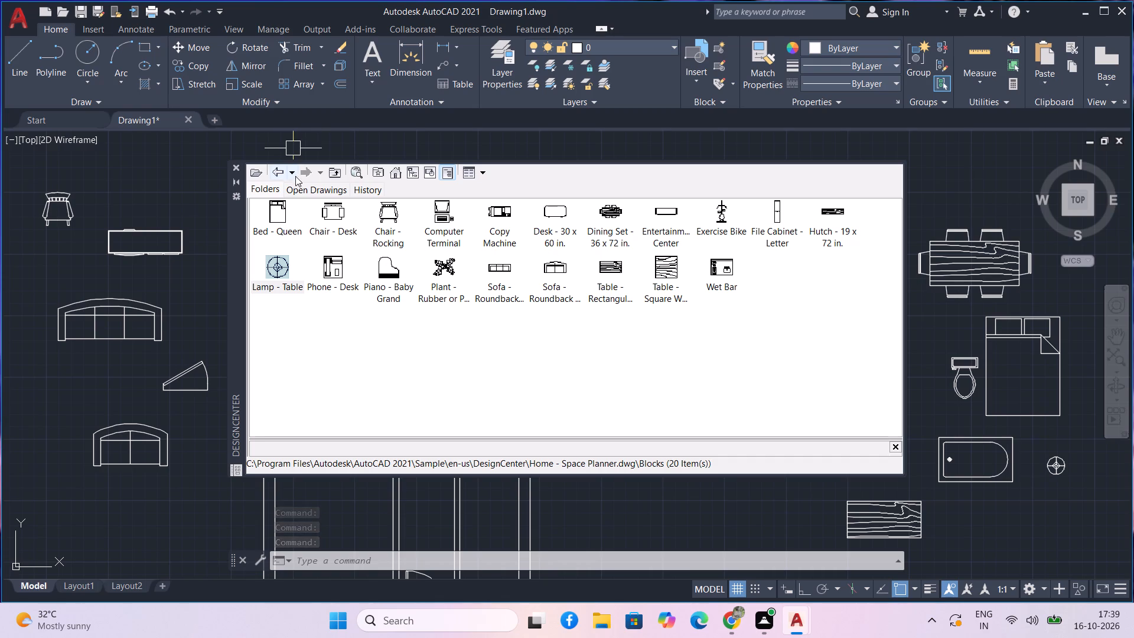
Insert the Range-Oven - 30 in top block from the sample drawing Kitchens.dwg just east of the three-seat sofa.
{"action": "double_click", "coordinate": [279, 177]}
{"action": "left_click", "coordinate": [278, 174]}
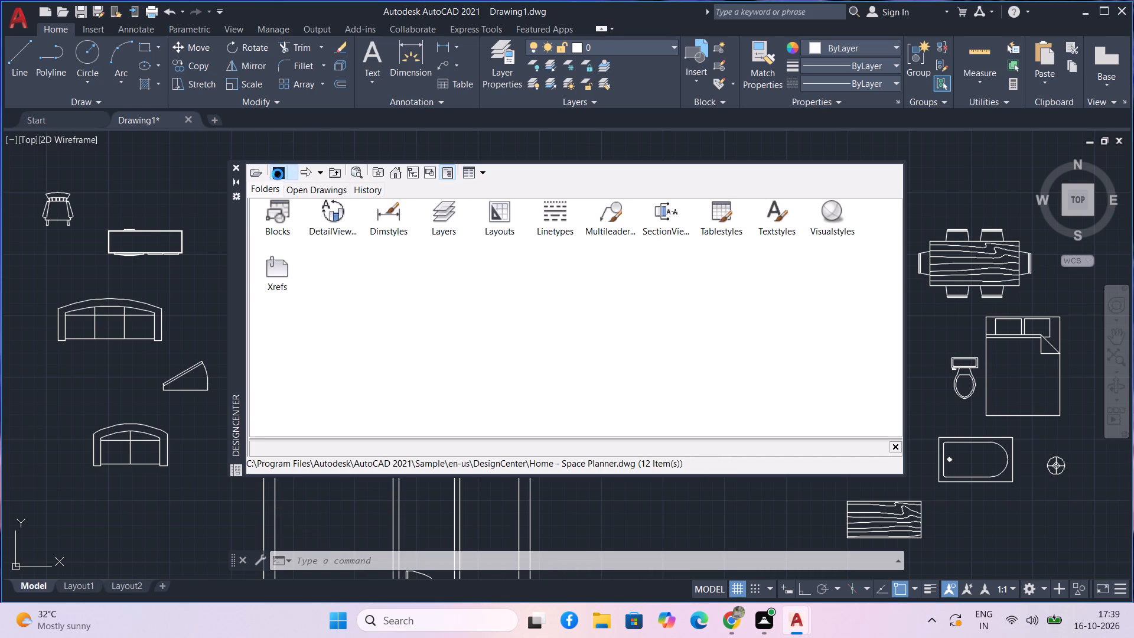
{"action": "left_click", "coordinate": [275, 272]}
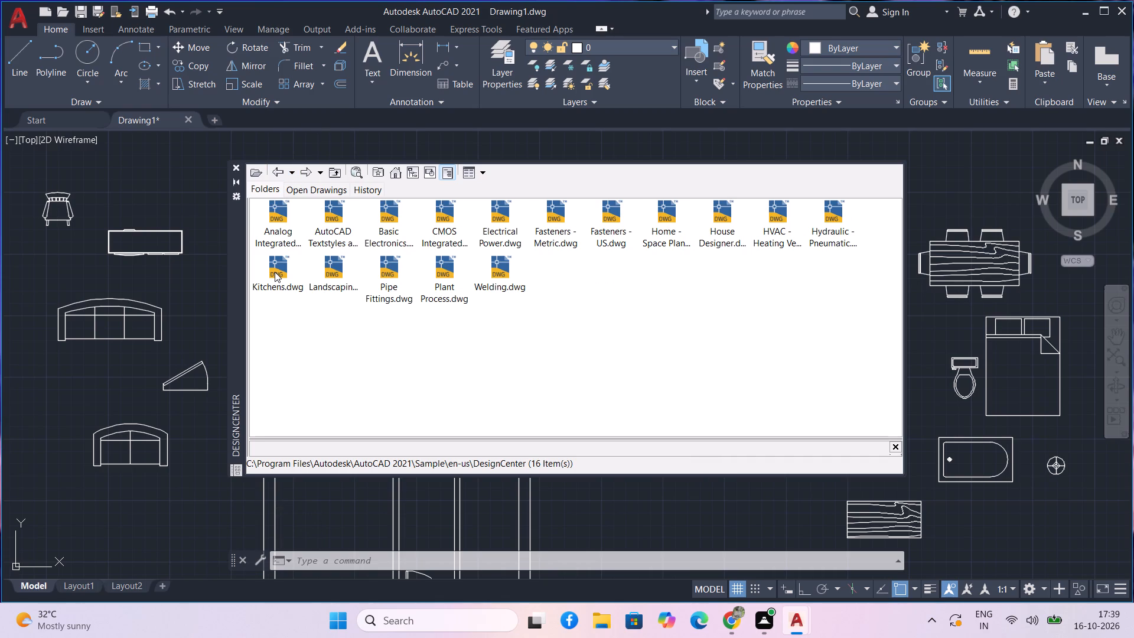
{"action": "double_click", "coordinate": [278, 266]}
{"action": "double_click", "coordinate": [290, 225]}
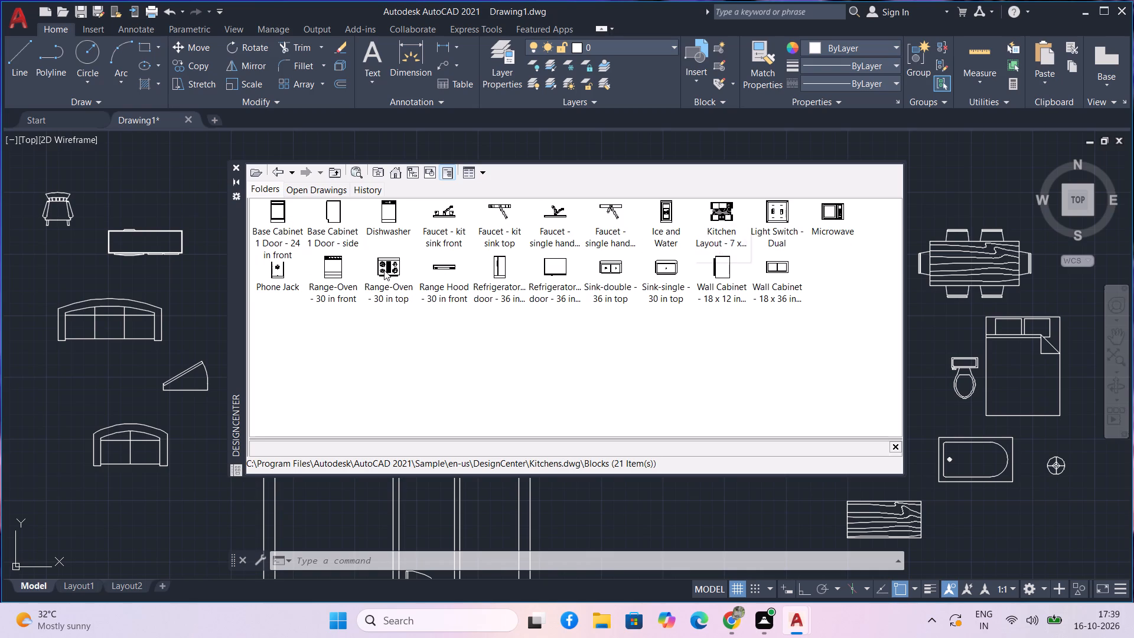
{"action": "left_click_drag", "start_coordinate": [384, 270], "coordinate": [178, 294]}
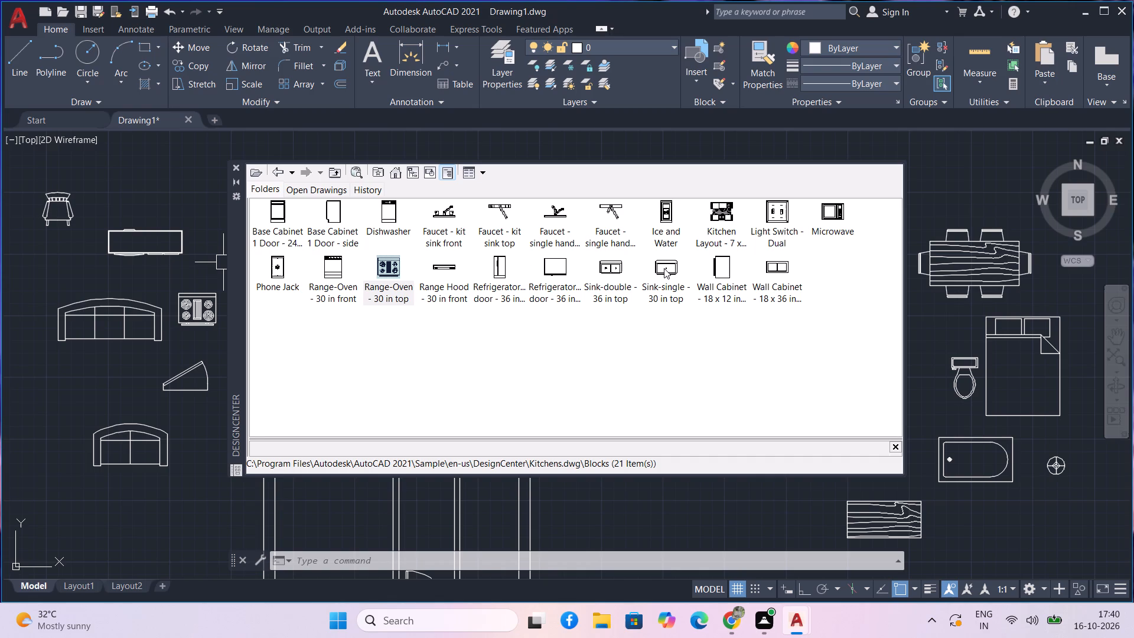
Insert the Sink-single - 30 in top block above the entertainment center.
{"action": "left_click_drag", "start_coordinate": [664, 268], "coordinate": [146, 186]}
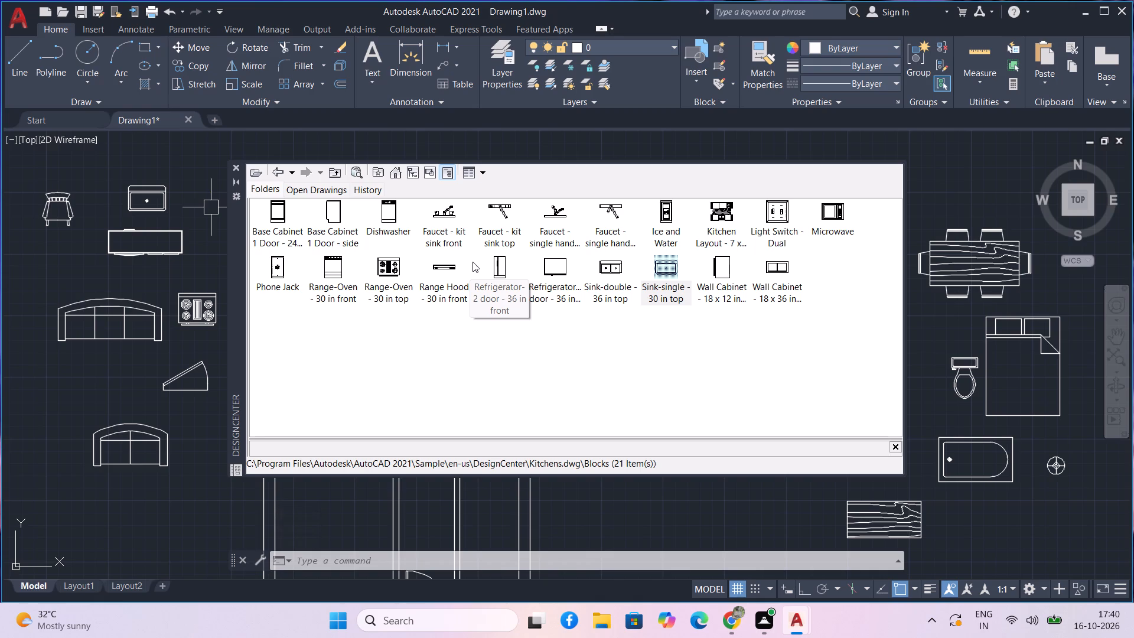
Look through the sample drawings, examining the blocks in House Designer.dwg for further furnishings.
{"action": "left_click", "coordinate": [278, 175]}
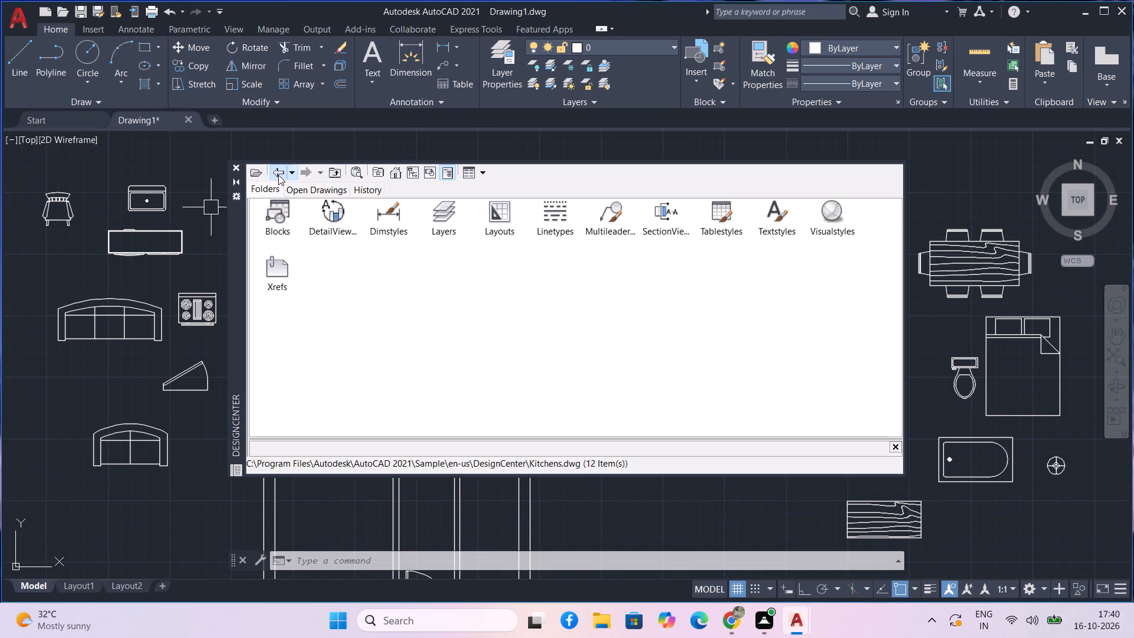
{"action": "left_click", "coordinate": [278, 175]}
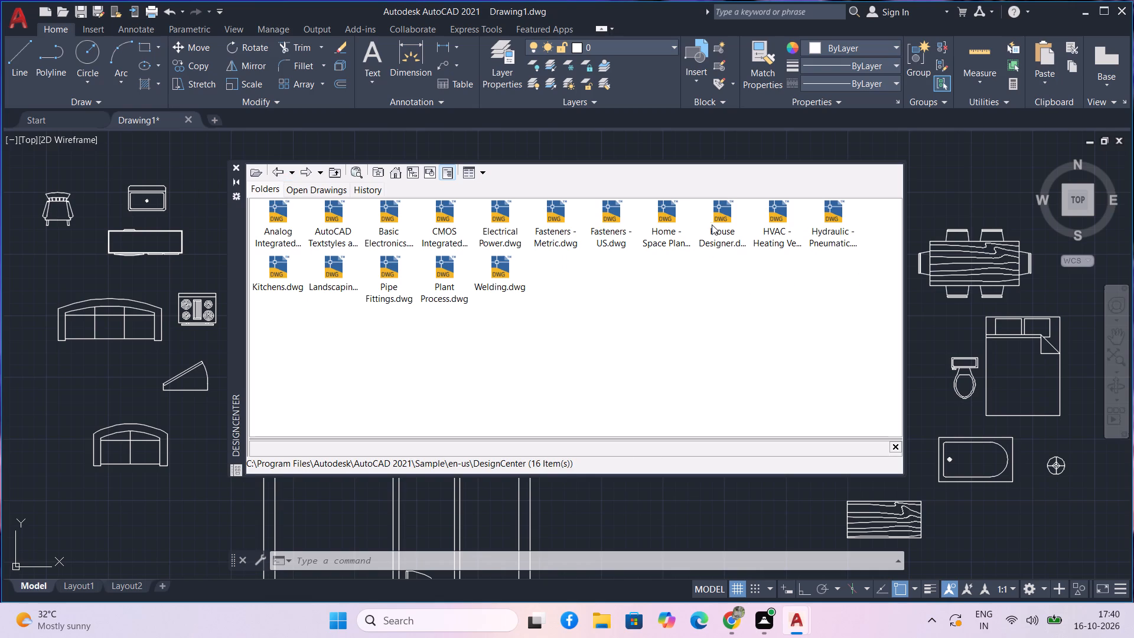
{"action": "double_click", "coordinate": [672, 218]}
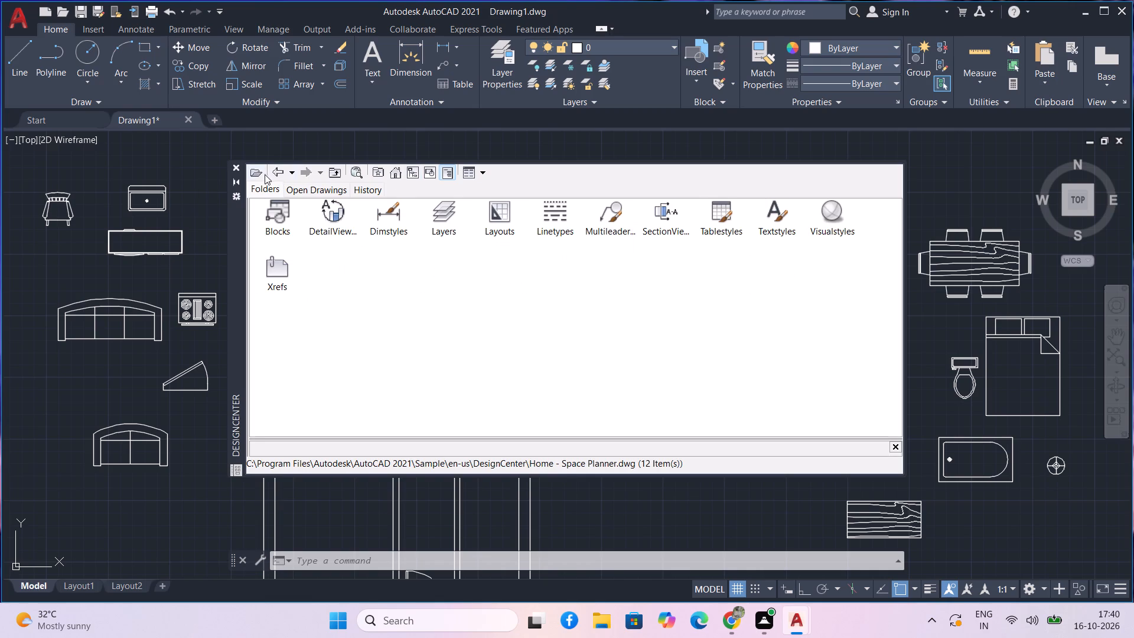
{"action": "left_click", "coordinate": [273, 170]}
{"action": "double_click", "coordinate": [717, 213]}
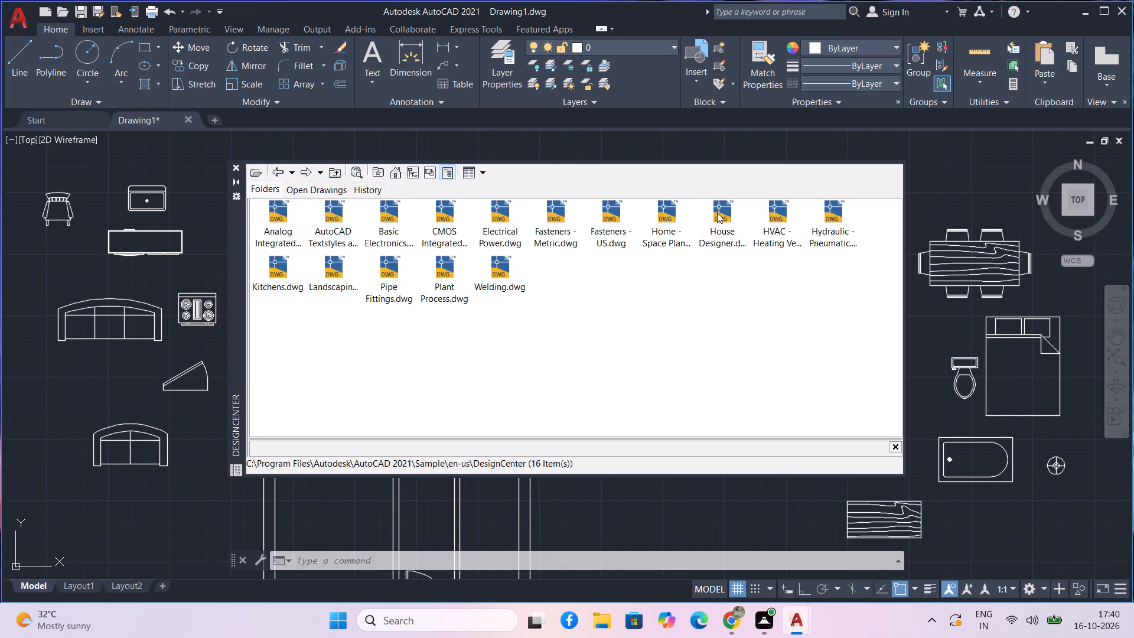
{"action": "double_click", "coordinate": [272, 214]}
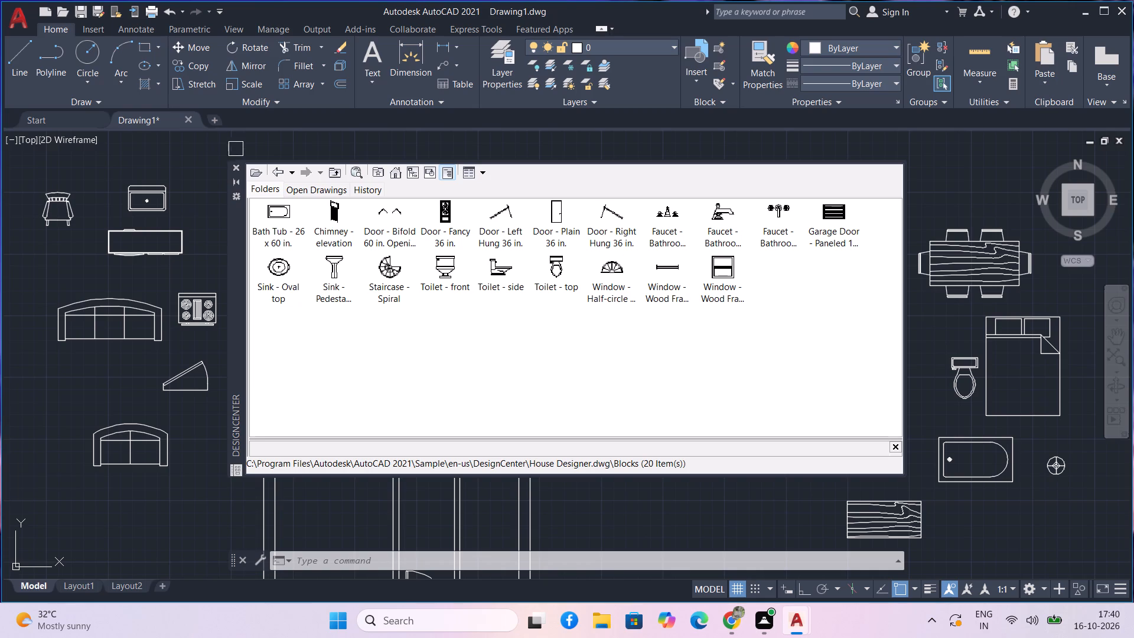
{"action": "left_click", "coordinate": [275, 166]}
{"action": "left_click", "coordinate": [277, 167]}
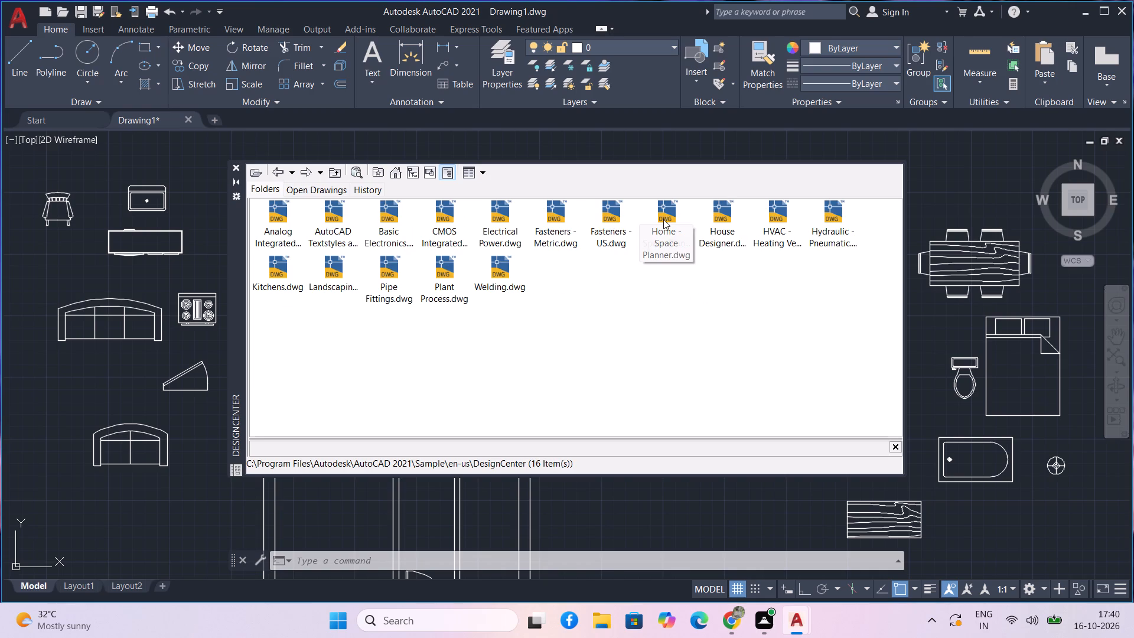
Insert the Desk - 30 x 60 in. block from Home - Space Planner.dwg by the rocking chair, west of the entertainment center.
{"action": "double_click", "coordinate": [663, 219]}
{"action": "double_click", "coordinate": [272, 216]}
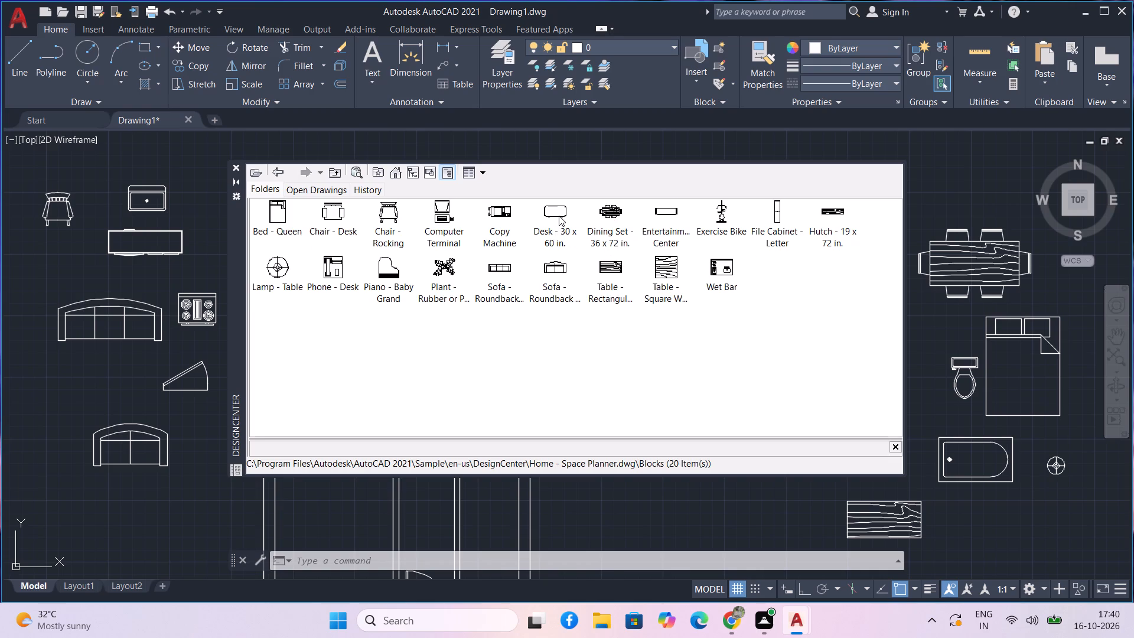
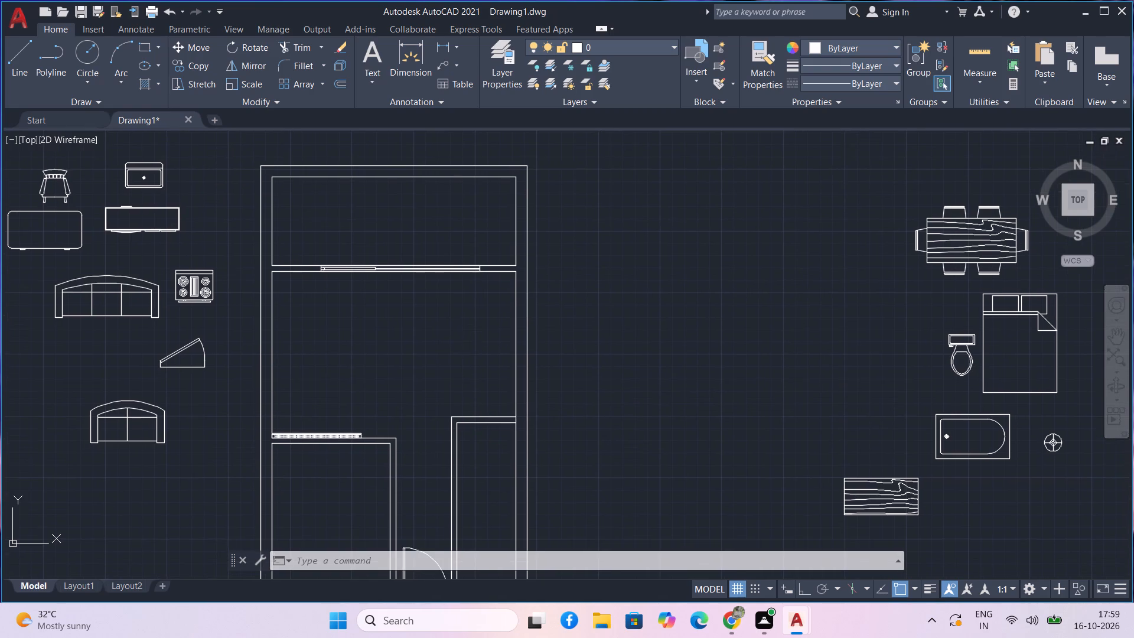
Move the rocking chair from beside the desk into the open space east of the floor plan.
{"action": "middle_click_drag", "start_coordinate": [474, 342], "coordinate": [503, 365]}
{"action": "left_click", "coordinate": [81, 199]}
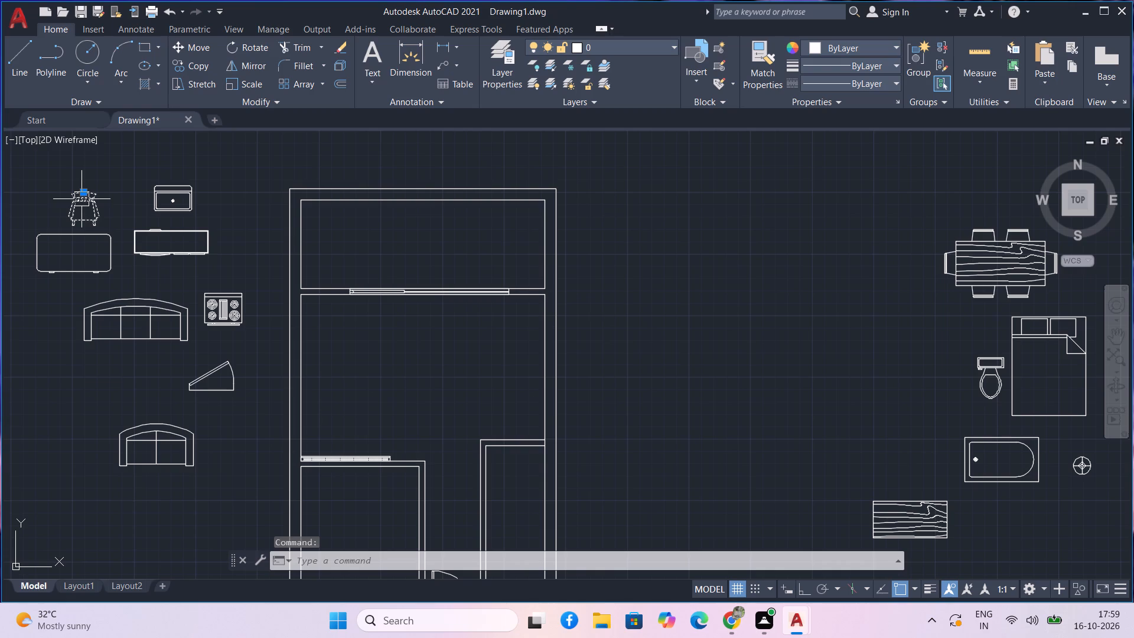
{"action": "type", "text": "mo"}
{"action": "key", "text": "space"}
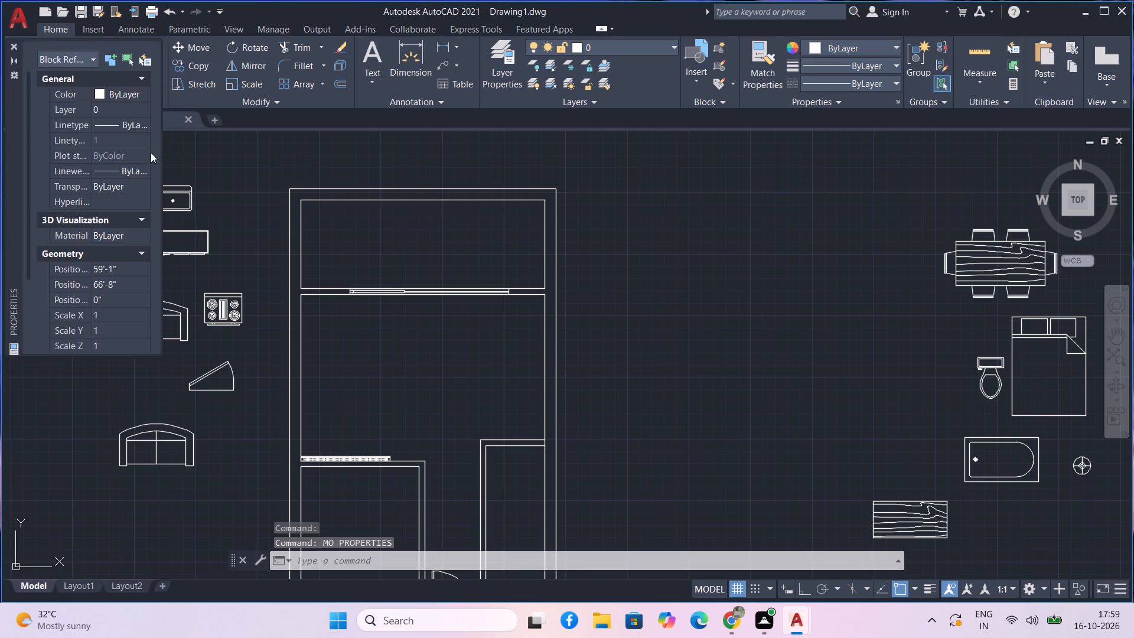
{"action": "left_click", "coordinate": [11, 47]}
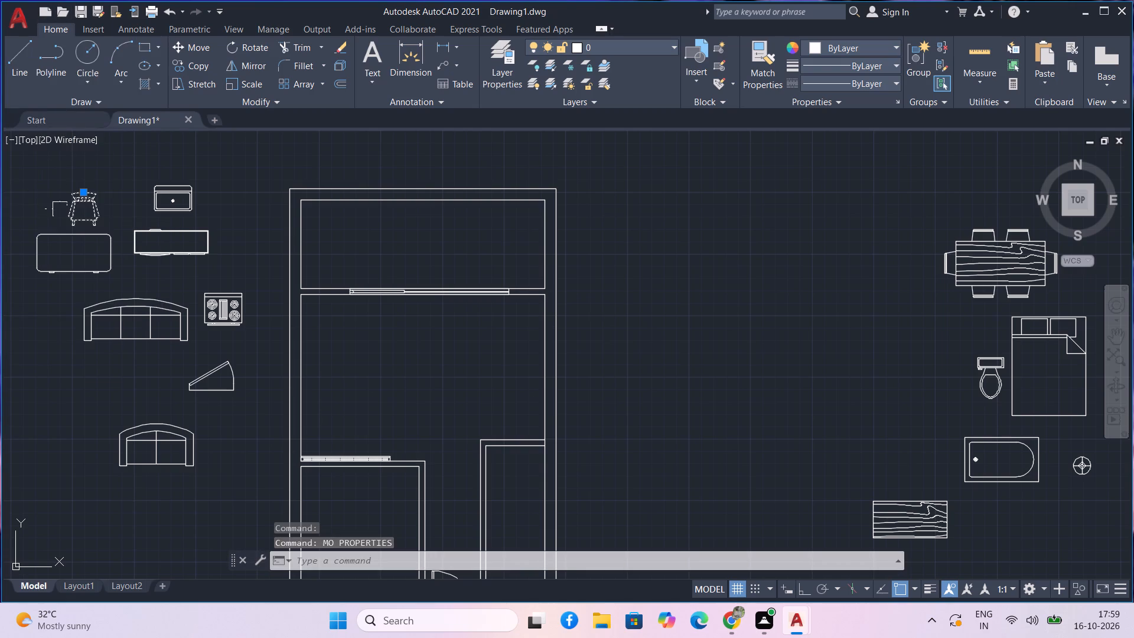
{"action": "type", "text": "m"}
{"action": "key", "text": "space"}
{"action": "left_click", "coordinate": [79, 203]}
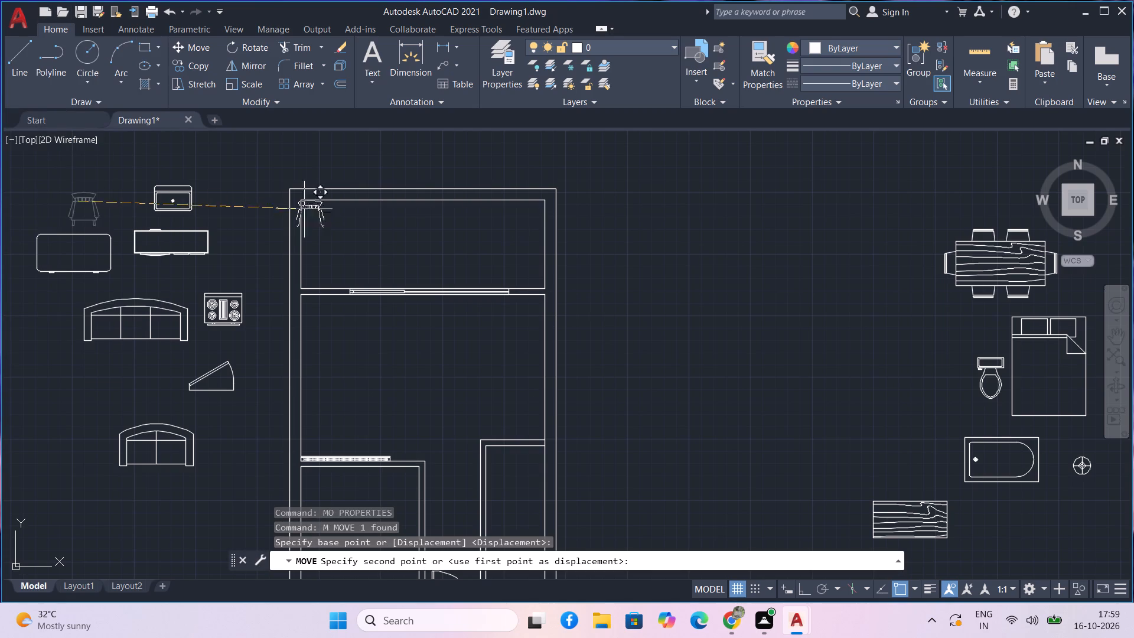
{"action": "left_click", "coordinate": [686, 228]}
{"action": "key", "text": "Escape"}
Rotate the rocking chair 90° so that its backrest points west.
{"action": "left_click_drag", "start_coordinate": [748, 269], "coordinate": [726, 240]}
{"action": "left_click_drag", "start_coordinate": [706, 220], "coordinate": [678, 208]}
{"action": "key", "text": "r"}
{"action": "type", "text": "o"}
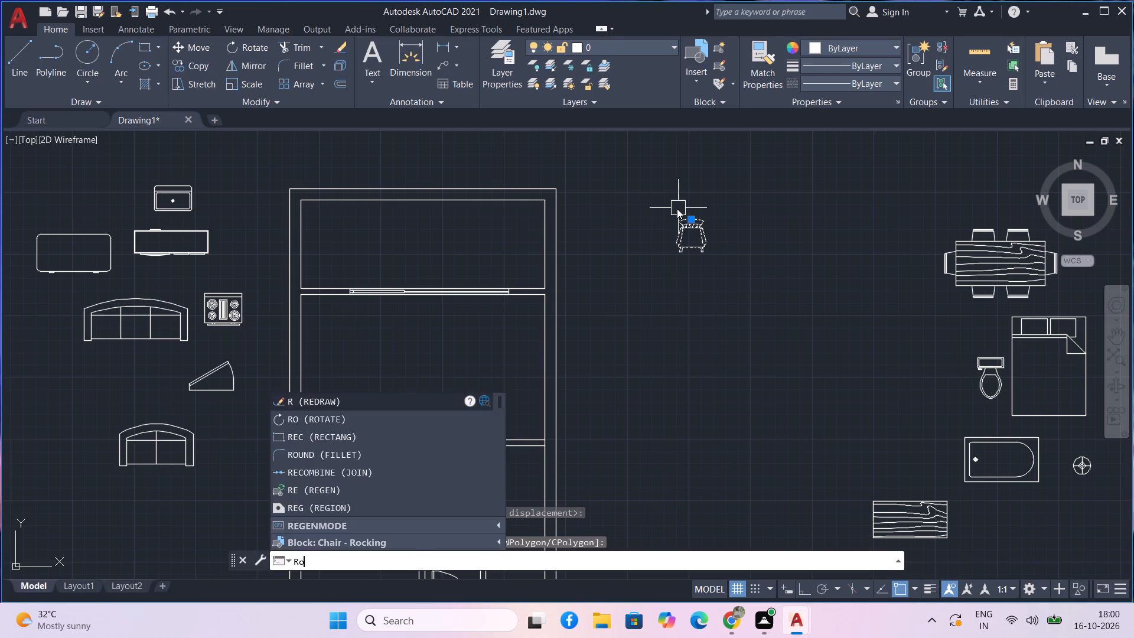
{"action": "key", "text": "space"}
{"action": "left_click", "coordinate": [706, 251]}
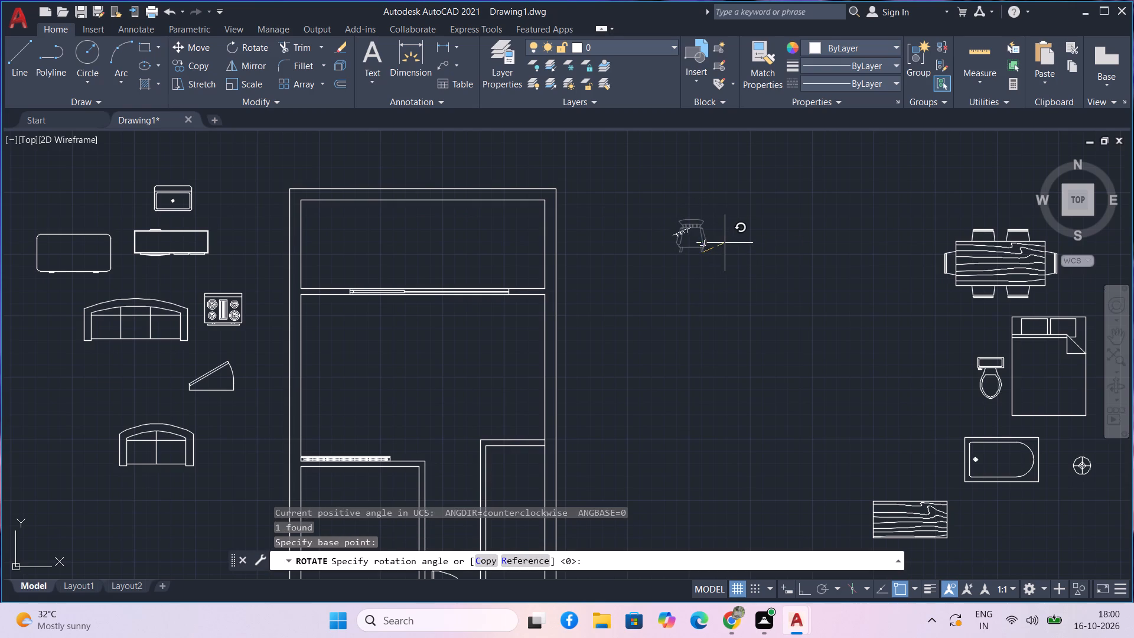
{"action": "key", "text": "F8"}
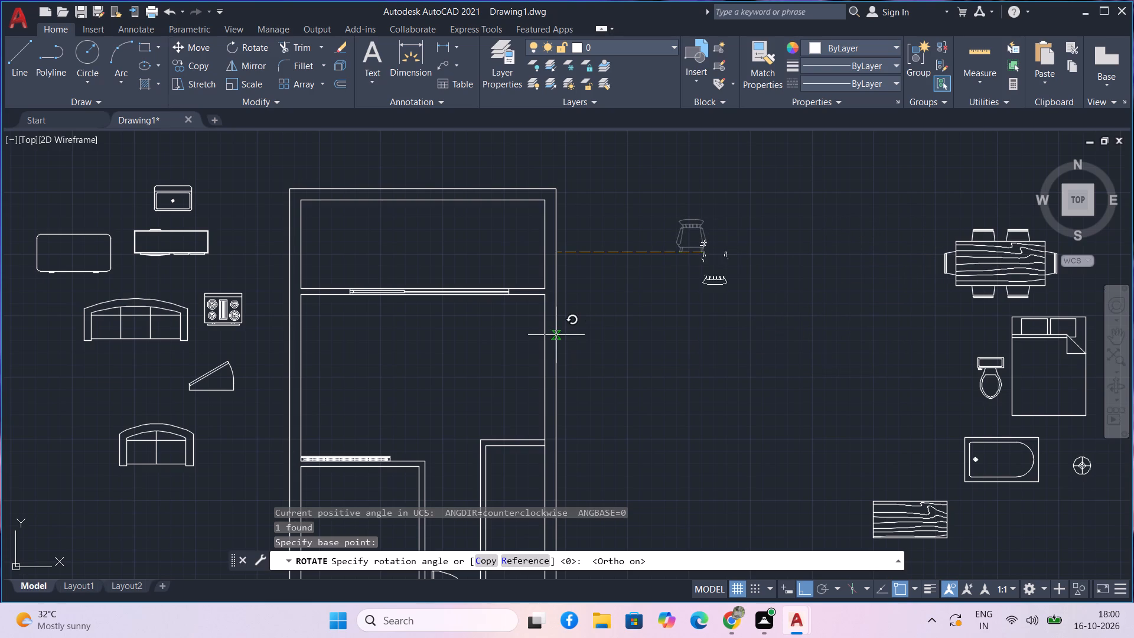
{"action": "left_click", "coordinate": [687, 196]}
Copy the rotated rocking chair directly south to make a column of two chairs.
{"action": "left_click", "coordinate": [696, 285]}
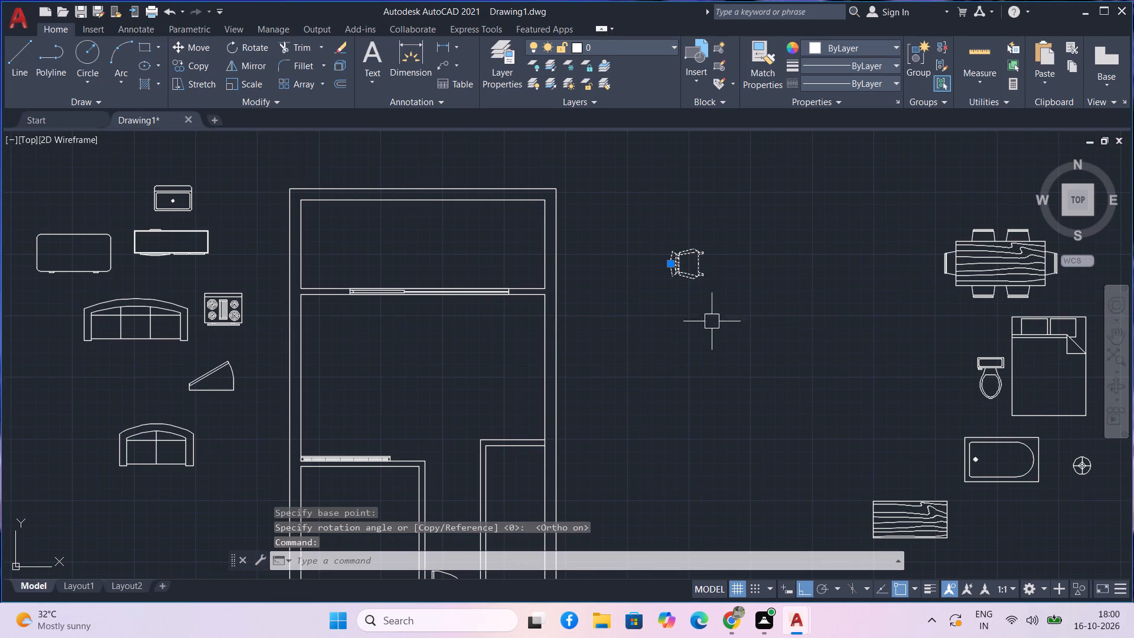
{"action": "type", "text": "co"}
{"action": "key", "text": "space"}
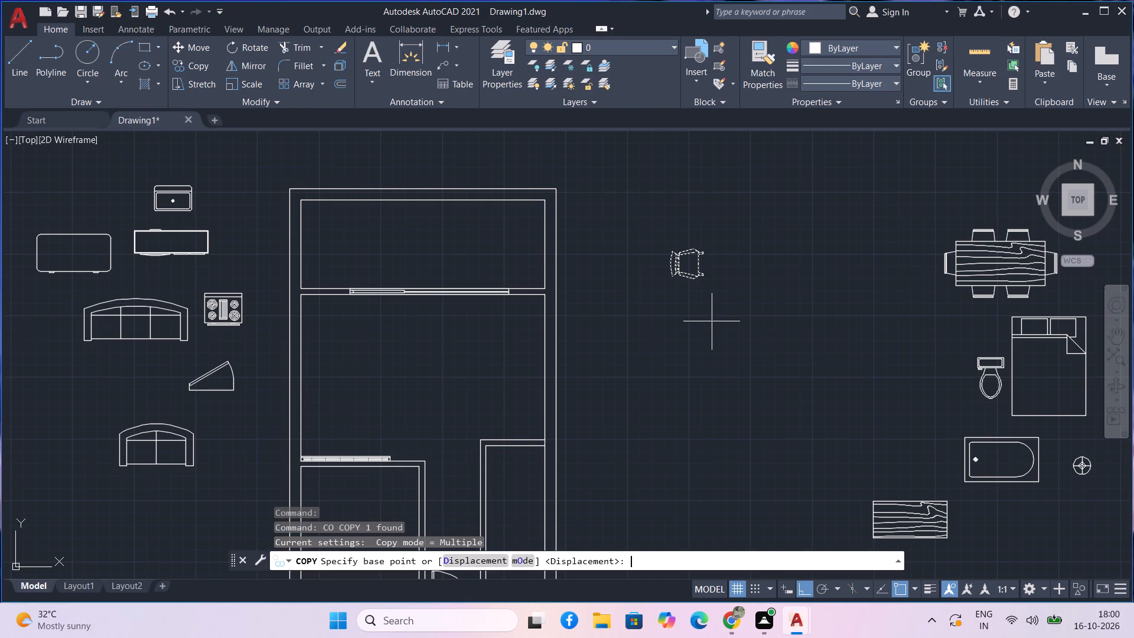
{"action": "left_click_drag", "start_coordinate": [694, 282], "coordinate": [696, 290]}
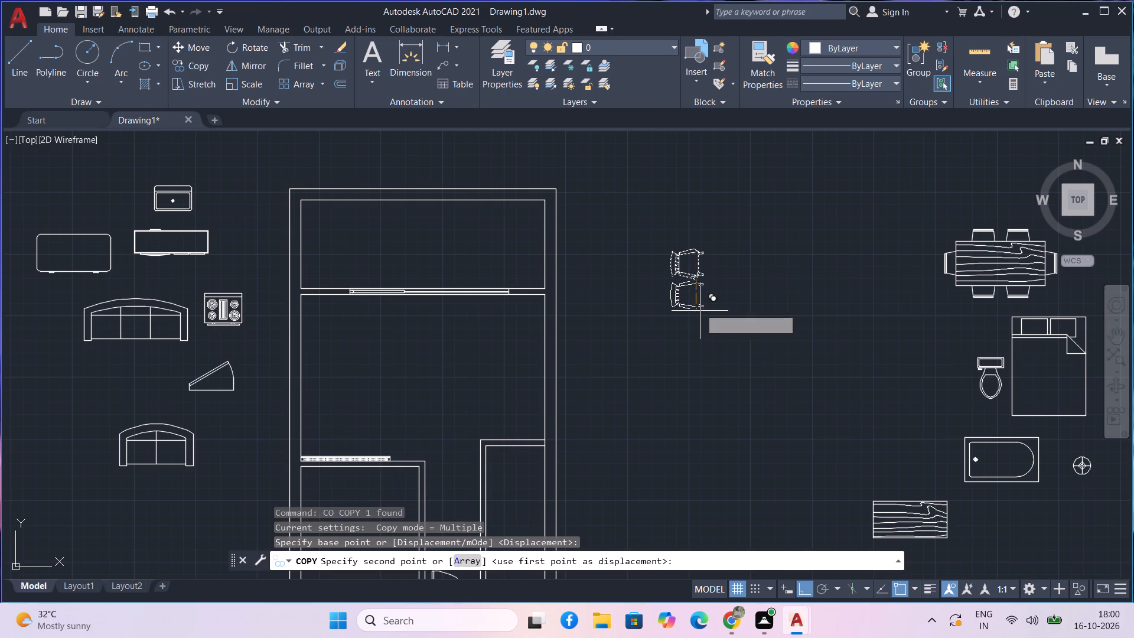
{"action": "left_click", "coordinate": [700, 317]}
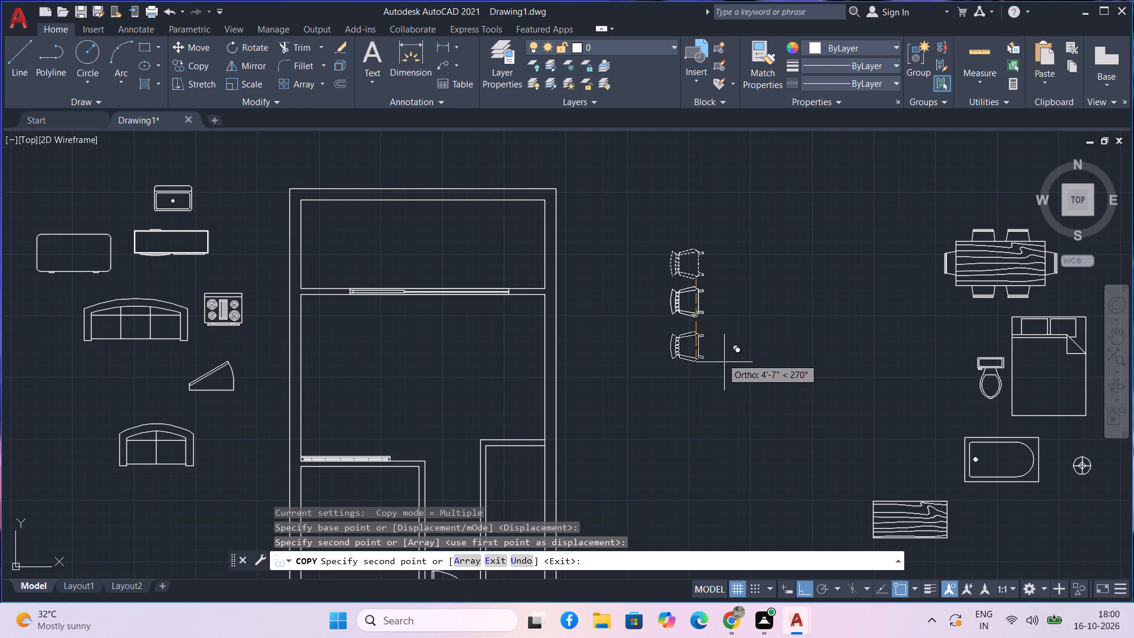
{"action": "key", "text": "Escape"}
Move both rocking chairs into the northernmost room, with their backs against its west wall.
{"action": "left_click_drag", "start_coordinate": [765, 356], "coordinate": [712, 276]}
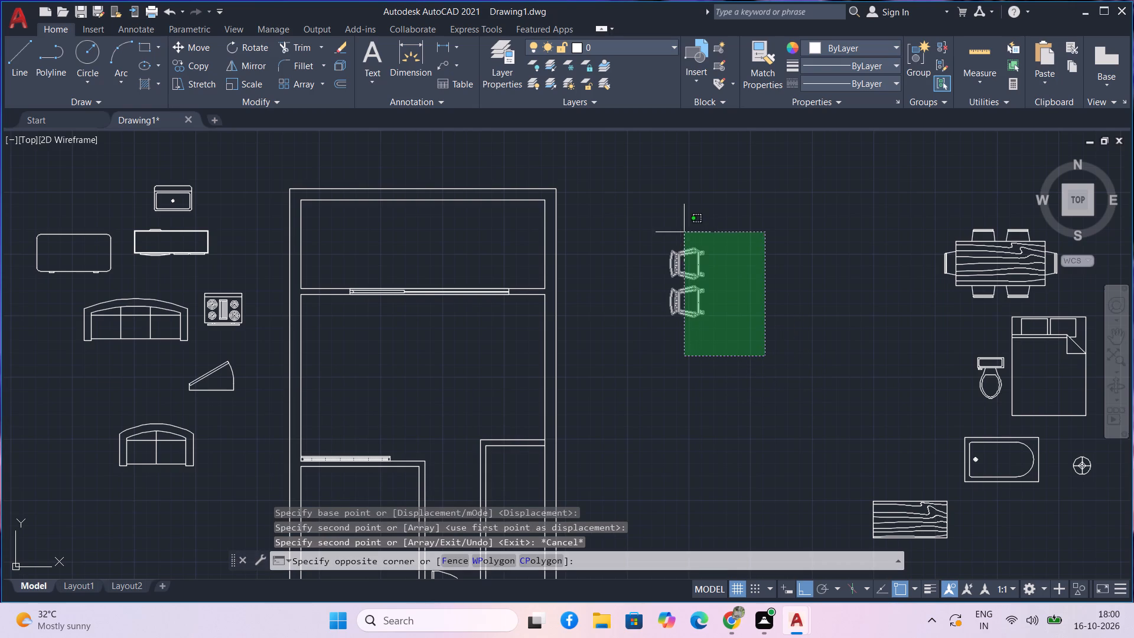
{"action": "left_click", "coordinate": [664, 227]}
{"action": "type", "text": "m"}
{"action": "key", "text": "space"}
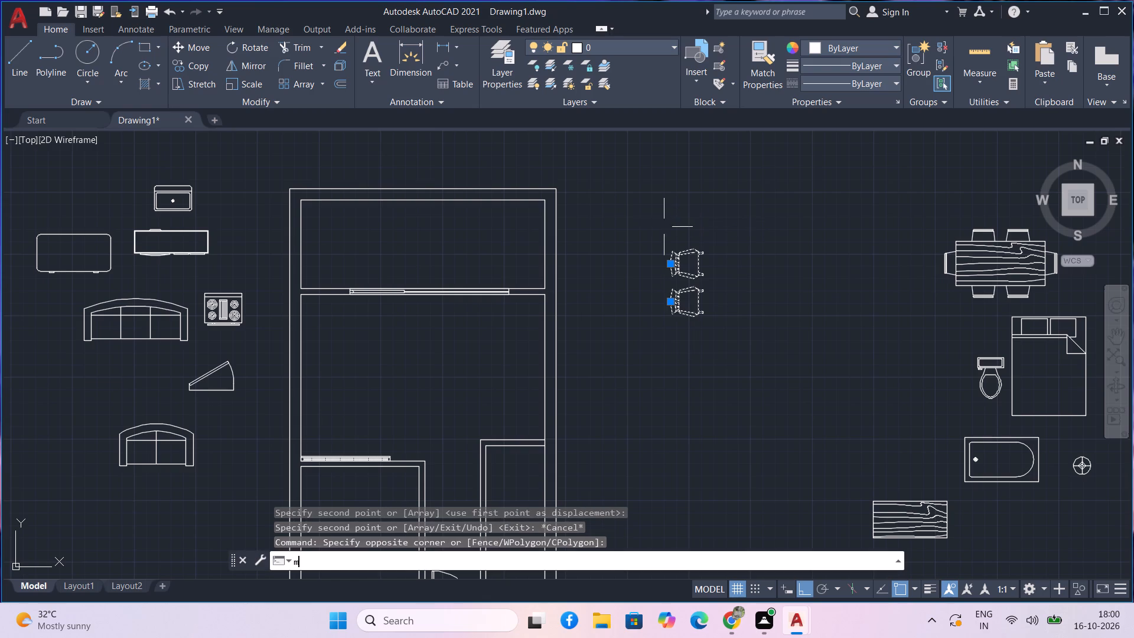
{"action": "left_click", "coordinate": [702, 284]}
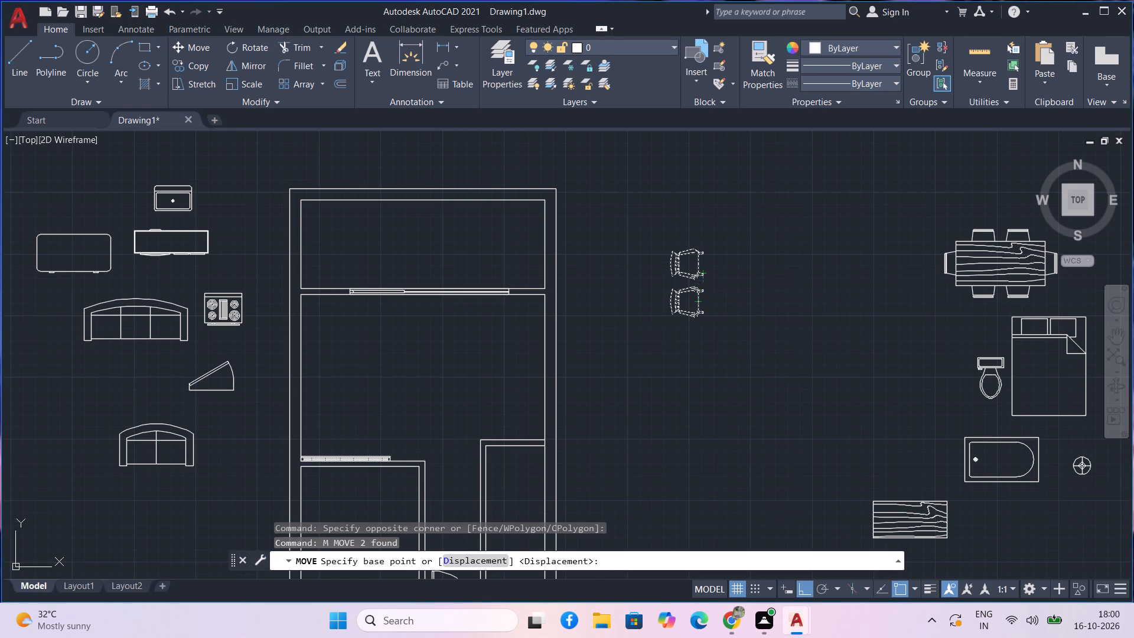
{"action": "key", "text": "F8"}
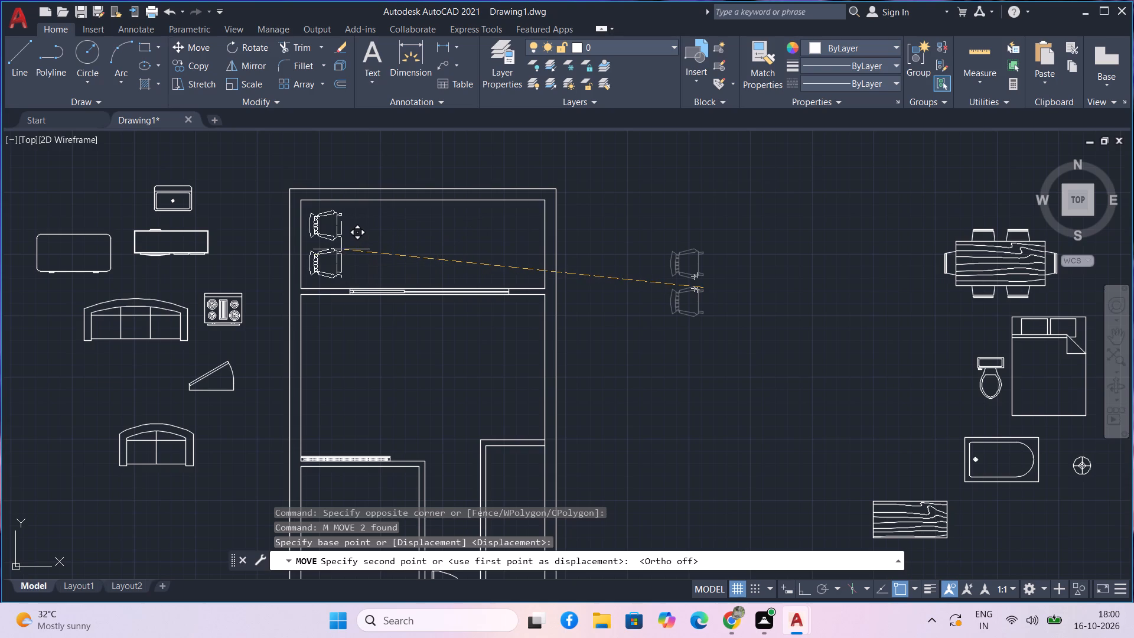
{"action": "key", "text": "F8"}
{"action": "key", "text": "F8"}
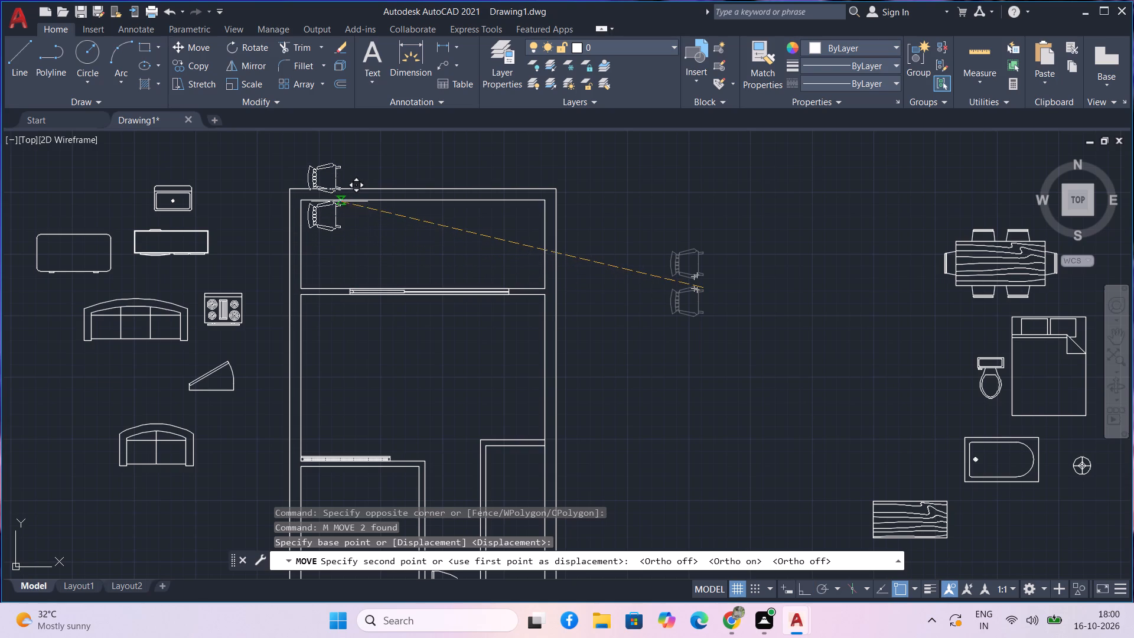
{"action": "key", "text": "F8"}
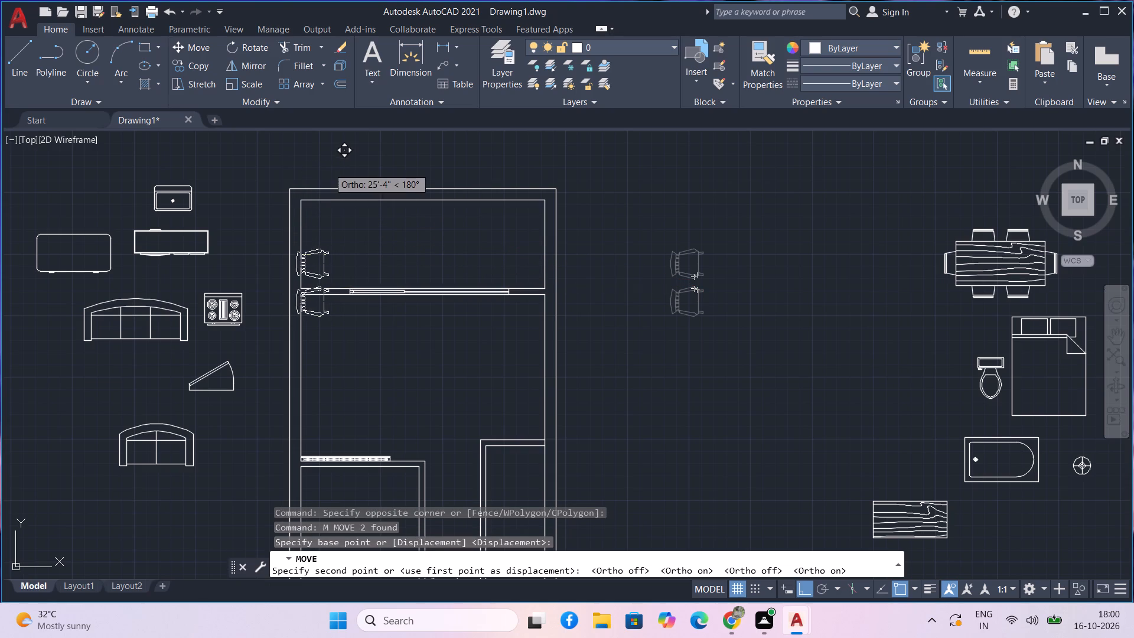
{"action": "key", "text": "F8"}
{"action": "scroll", "coordinate": [331, 167], "scroll_direction": "down", "scroll_amount": 1}
{"action": "middle_click_drag", "start_coordinate": [333, 178], "coordinate": [344, 280]}
{"action": "key", "text": "F8"}
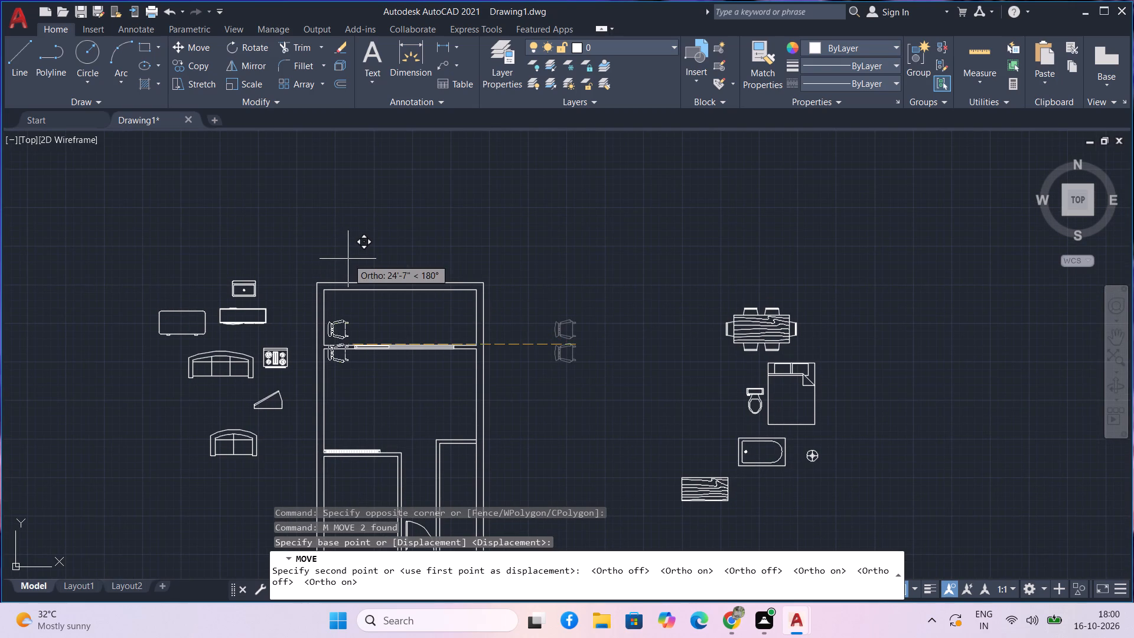
{"action": "key", "text": "F8"}
{"action": "scroll", "coordinate": [340, 309], "scroll_direction": "up", "scroll_amount": 3}
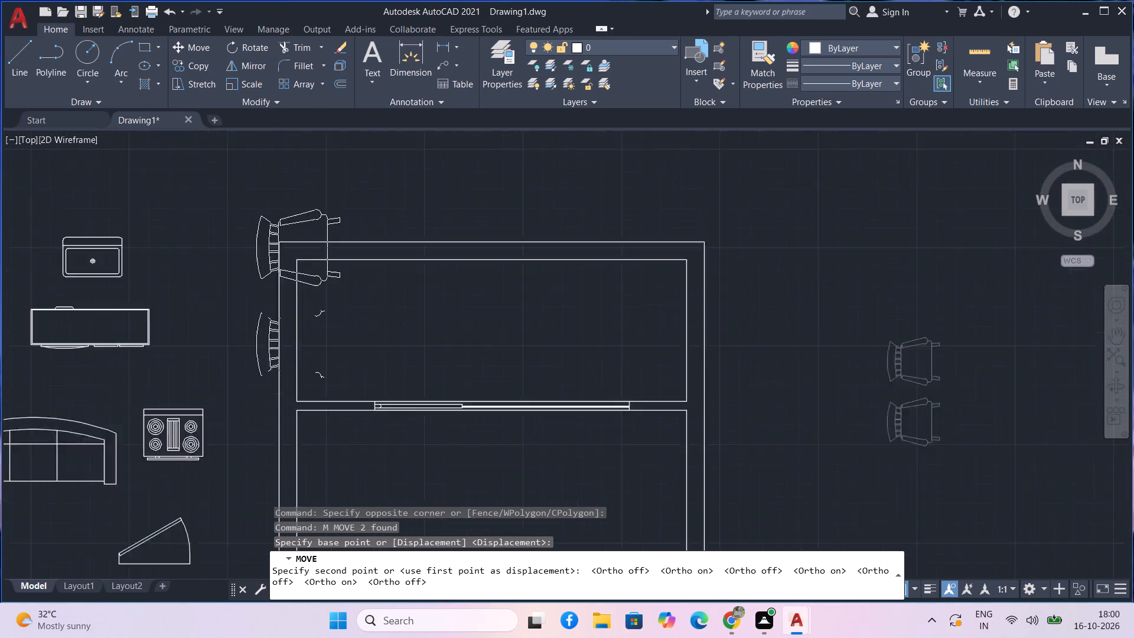
{"action": "scroll", "coordinate": [340, 309], "scroll_direction": "up", "scroll_amount": 1}
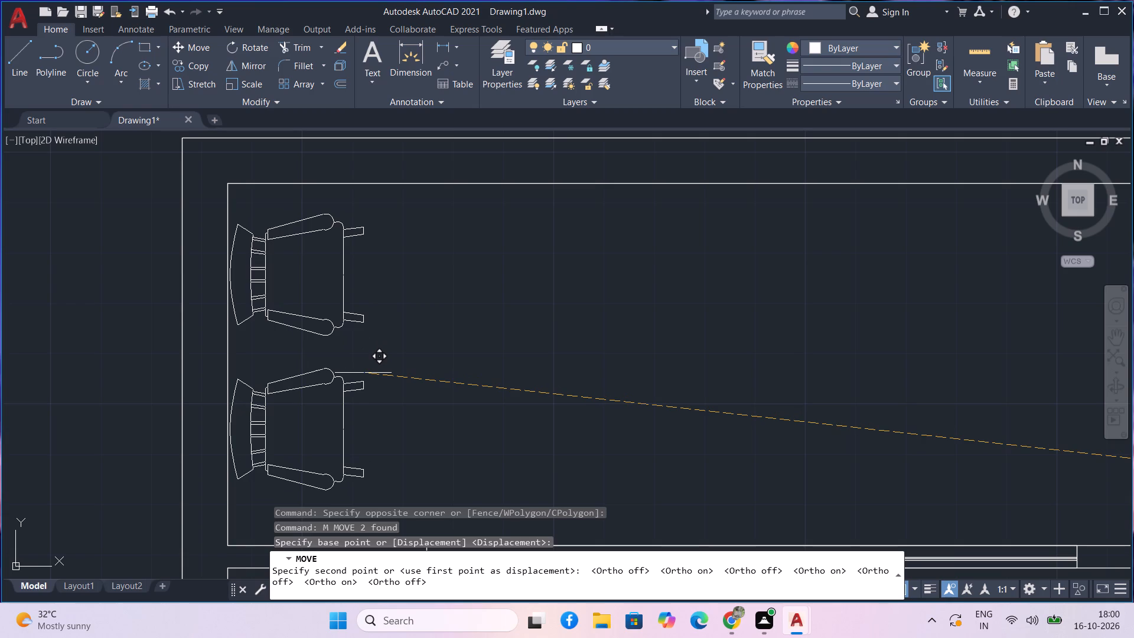
{"action": "left_click", "coordinate": [363, 373]}
Copy the pair of rocking chairs from the northernmost room into the open space east of the floor plan.
{"action": "scroll", "coordinate": [494, 354], "scroll_direction": "down", "scroll_amount": 4}
{"action": "middle_click_drag", "start_coordinate": [520, 365], "coordinate": [473, 358]}
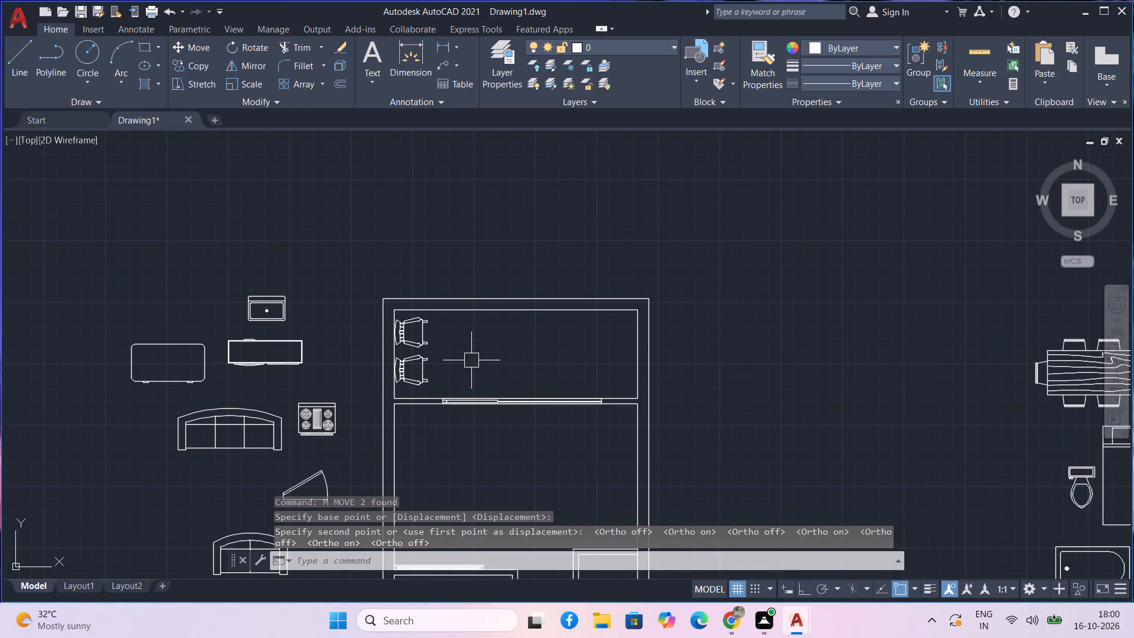
{"action": "left_click", "coordinate": [470, 361]}
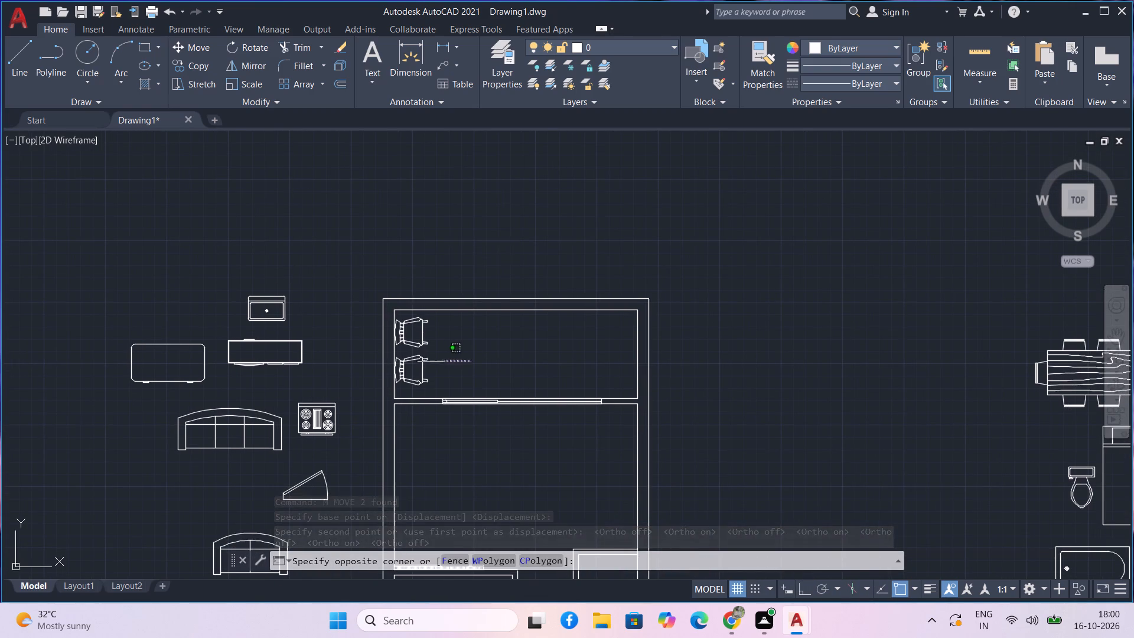
{"action": "left_click", "coordinate": [416, 340]}
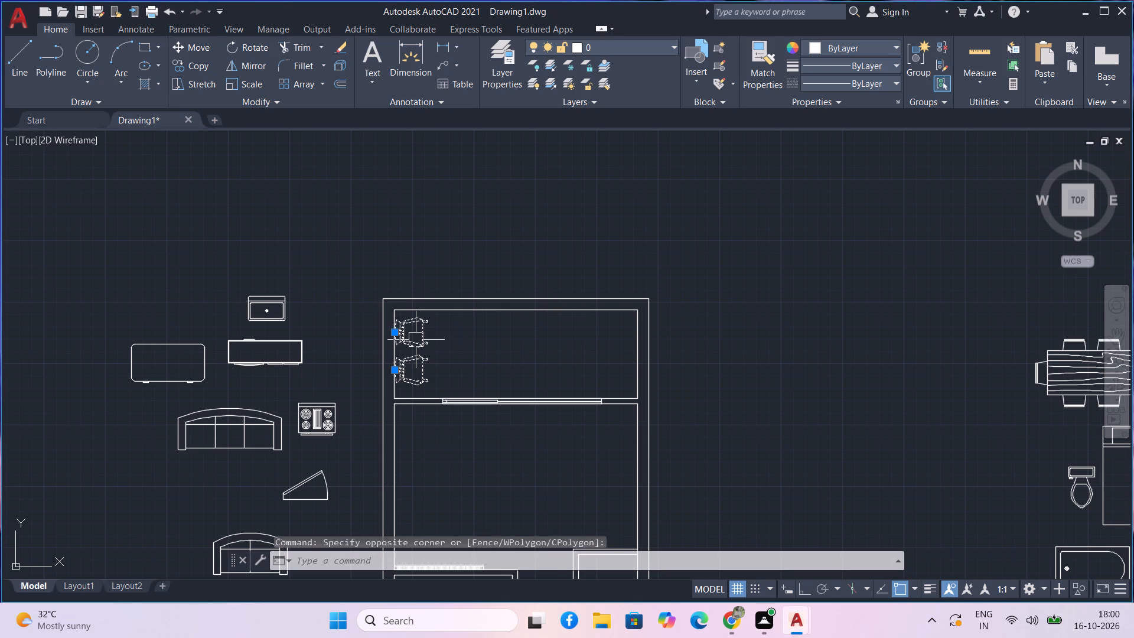
{"action": "type", "text": "ci"}
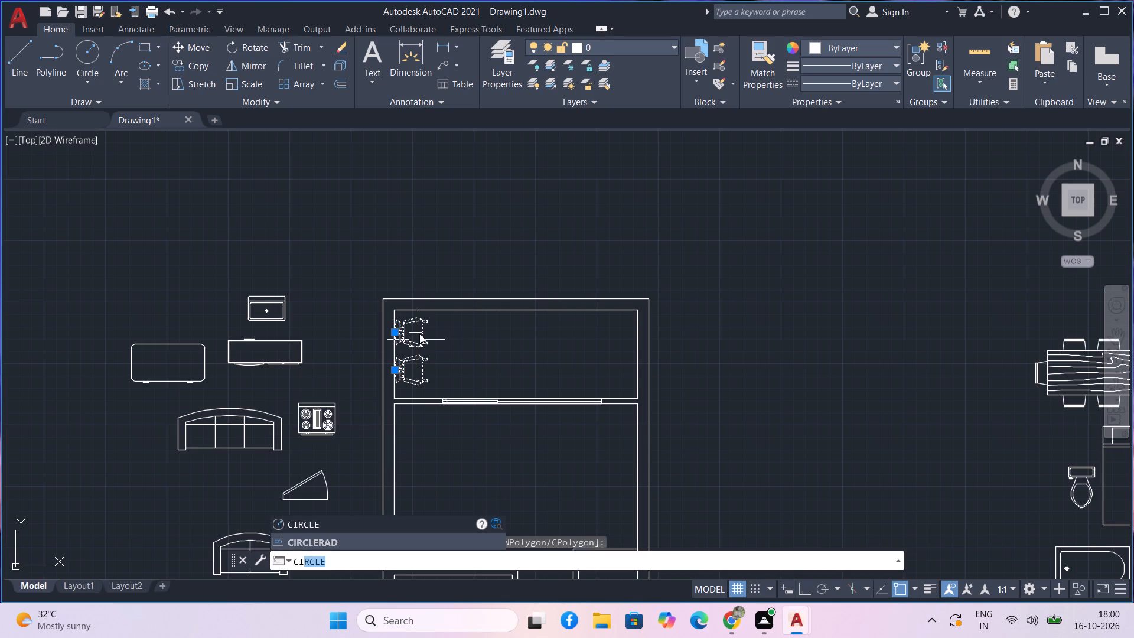
{"action": "key", "text": "BackSpace"}
{"action": "key", "text": "BackSpace"}
{"action": "type", "text": "o"}
{"action": "key", "text": "space"}
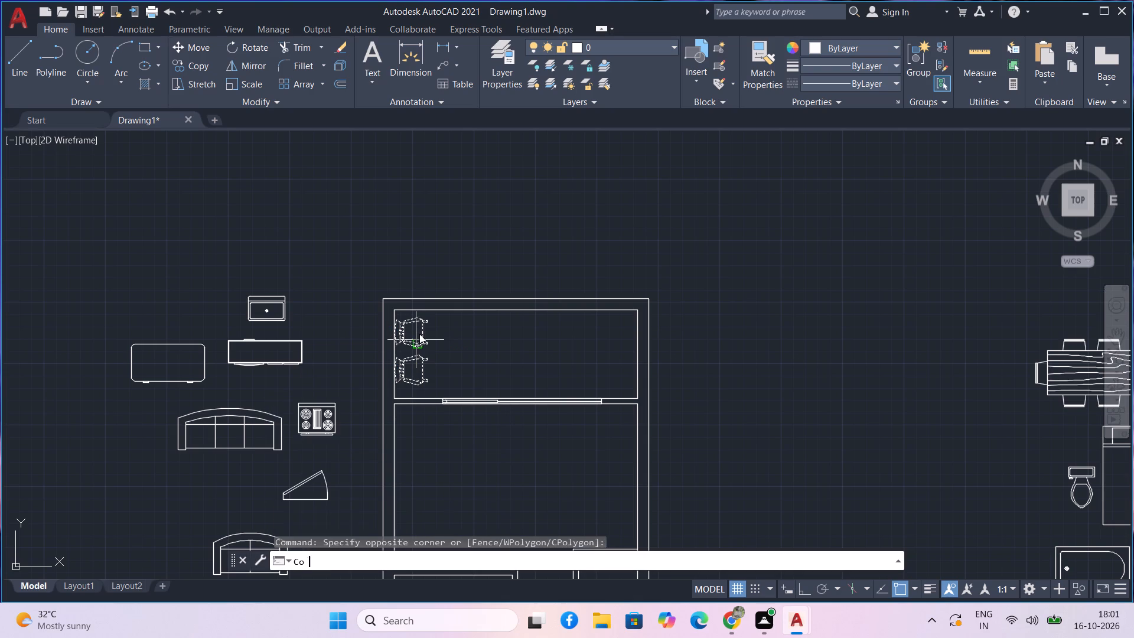
{"action": "left_click_drag", "start_coordinate": [418, 341], "coordinate": [435, 348]}
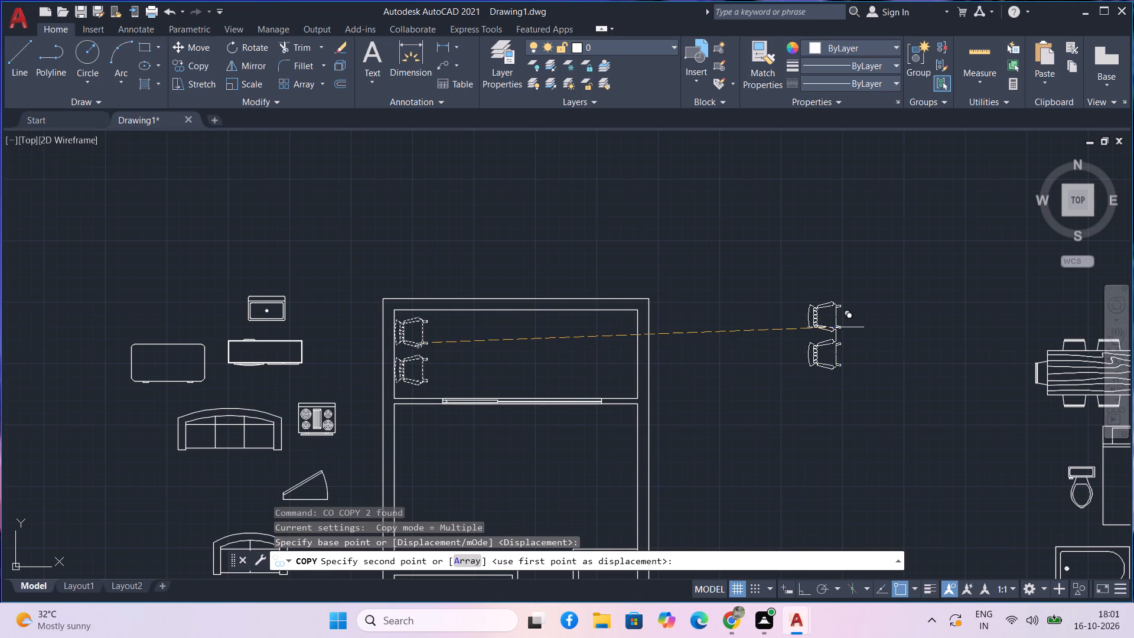
{"action": "left_click", "coordinate": [836, 327]}
{"action": "key", "text": "Escape"}
Rotate the copied pair of rocking chairs 180° so that their backrests point east.
{"action": "left_click_drag", "start_coordinate": [875, 432], "coordinate": [841, 358]}
{"action": "left_click", "coordinate": [780, 269]}
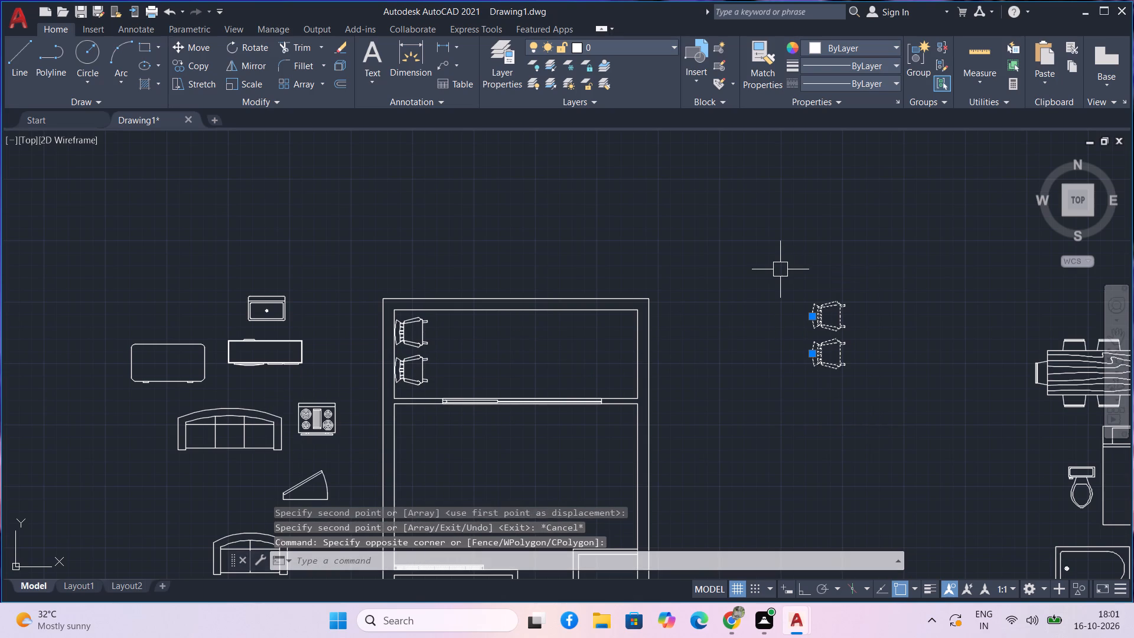
{"action": "type", "text": "ro"}
{"action": "key", "text": "space"}
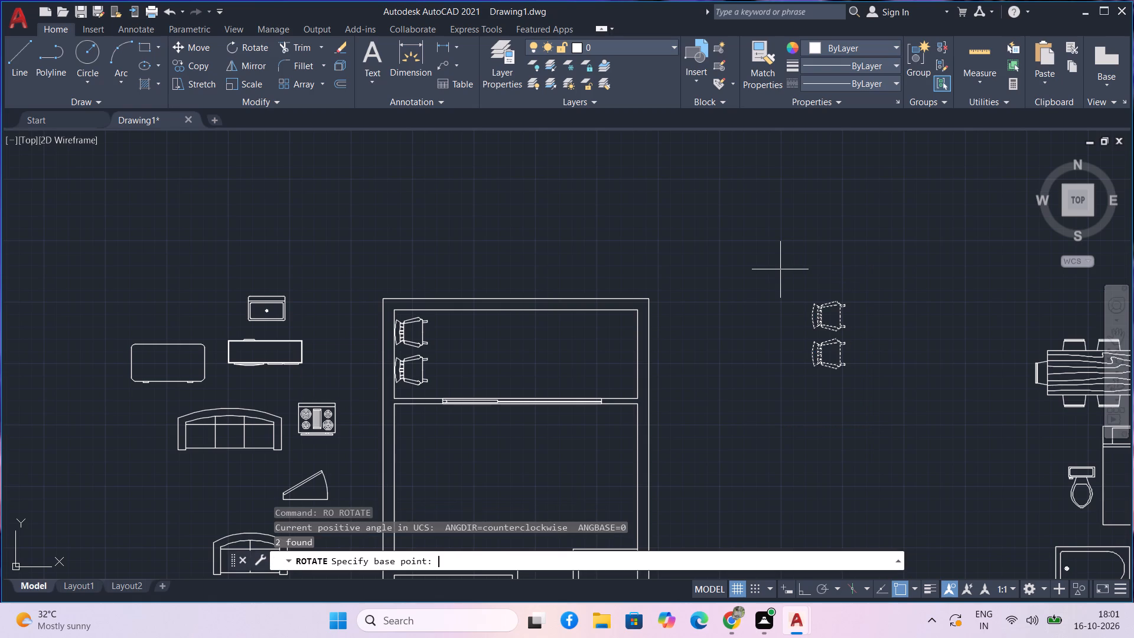
{"action": "left_click", "coordinate": [831, 311]}
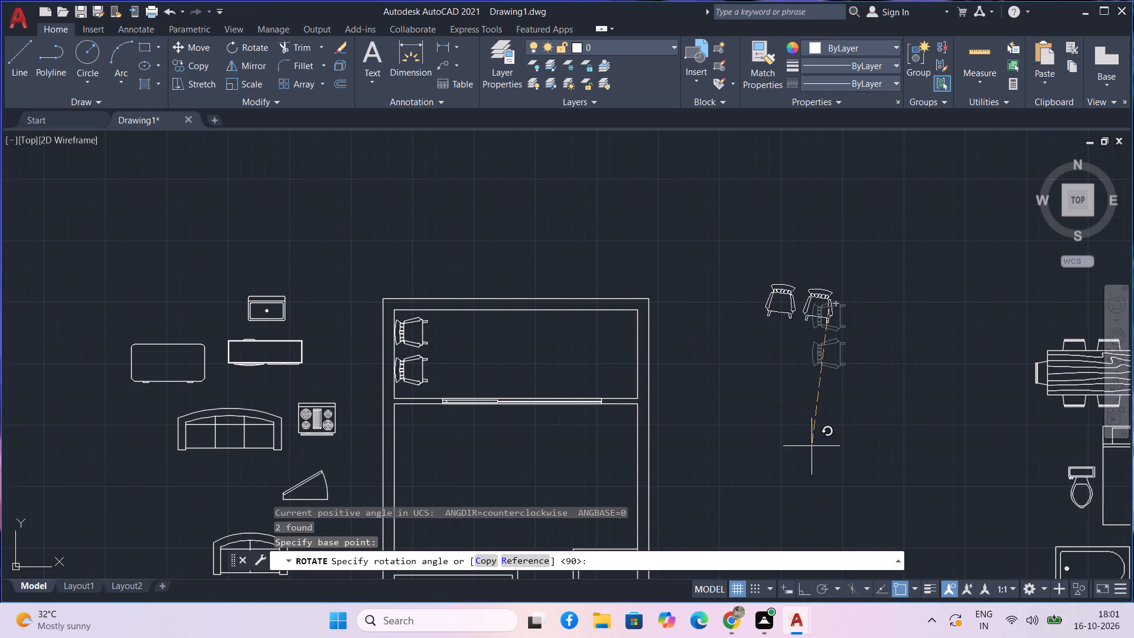
{"action": "key", "text": "F8"}
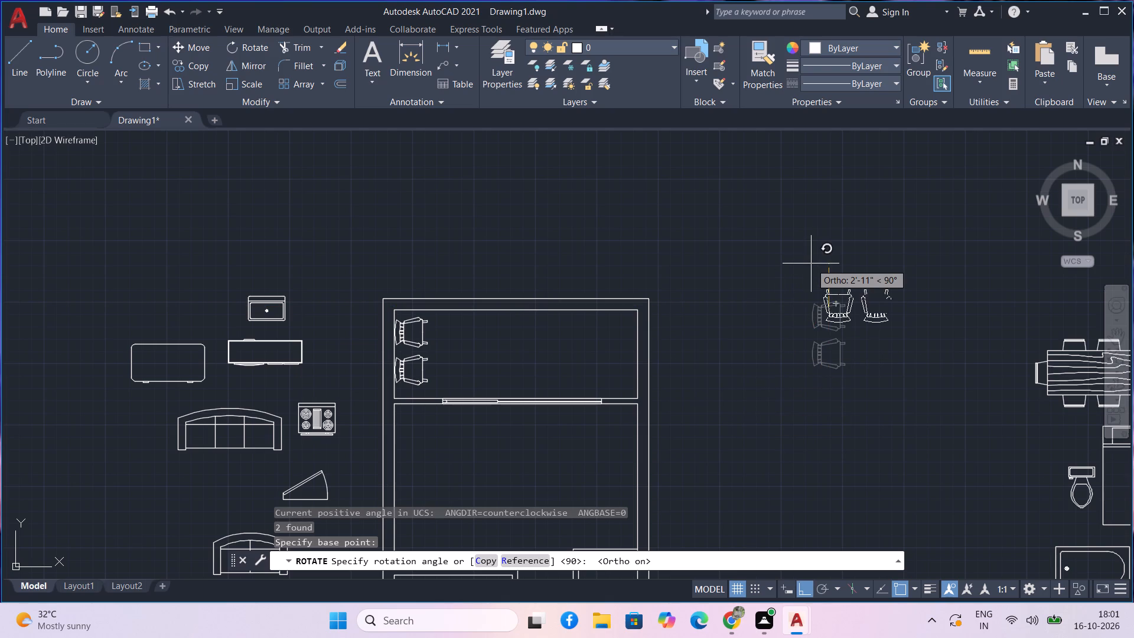
{"action": "left_click", "coordinate": [753, 270]}
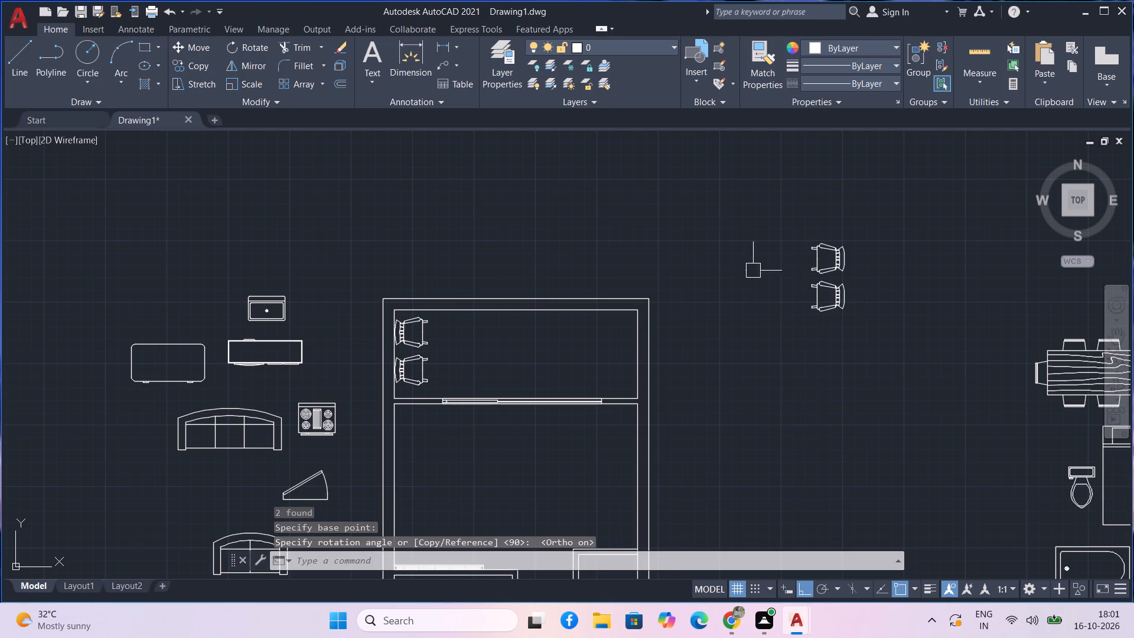
Move the rotated pair of rocking chairs into the northernmost room, facing the west-wall pair with a gap for a table between them.
{"action": "left_click_drag", "start_coordinate": [868, 373], "coordinate": [836, 298]}
{"action": "left_click", "coordinate": [769, 248]}
{"action": "type", "text": "m"}
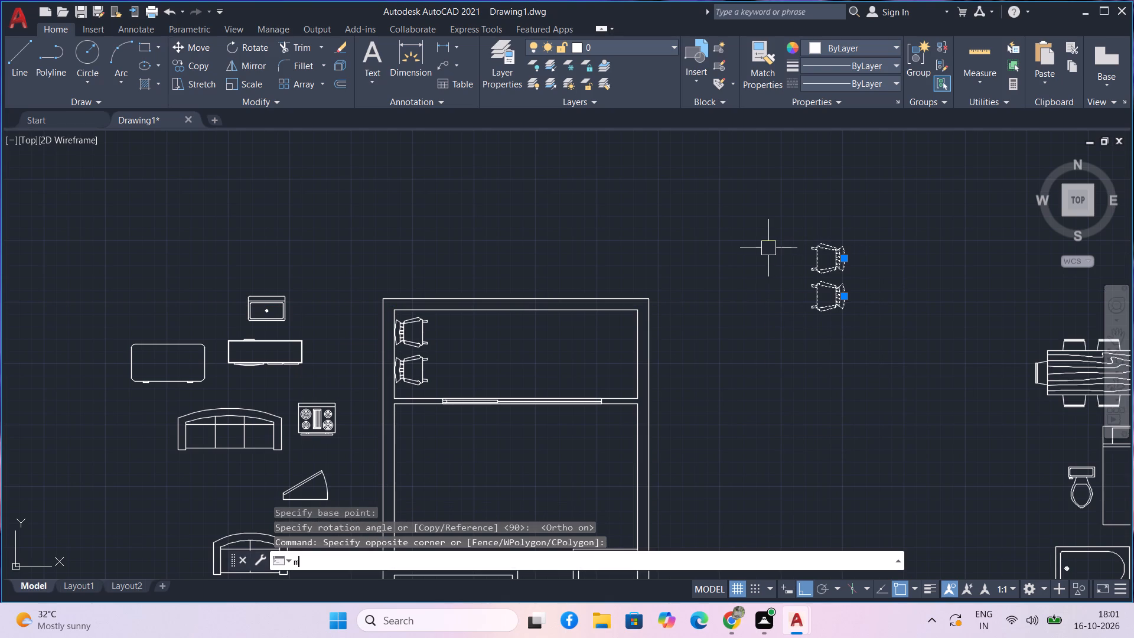
{"action": "key", "text": "space"}
{"action": "key", "text": "F8"}
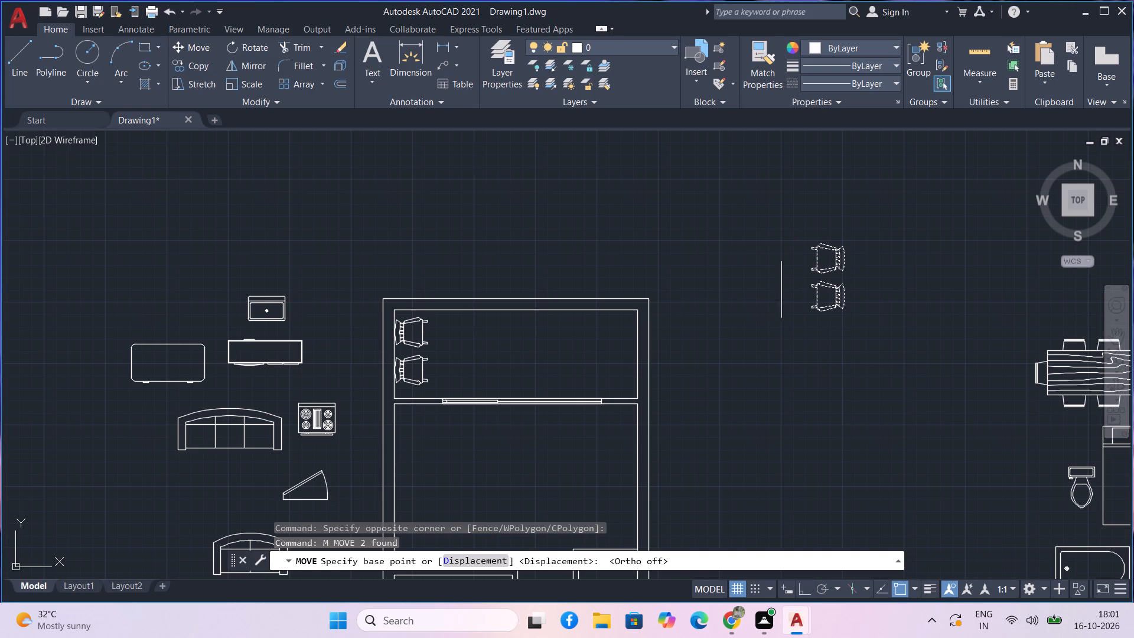
{"action": "left_click", "coordinate": [814, 311]}
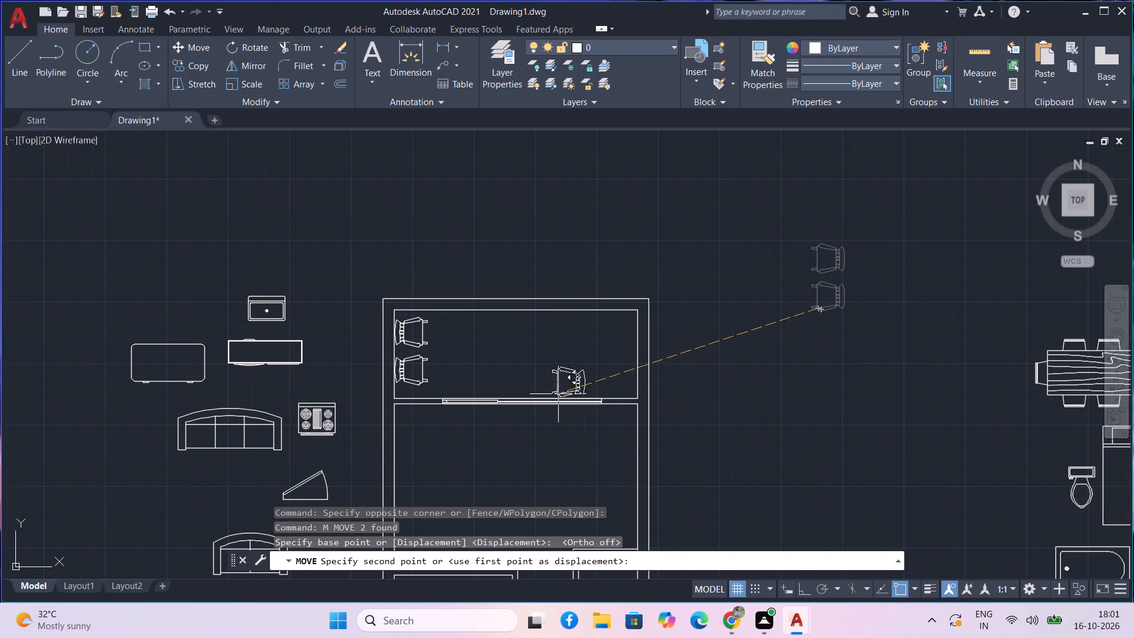
{"action": "middle_click_drag", "start_coordinate": [485, 389], "coordinate": [578, 376]}
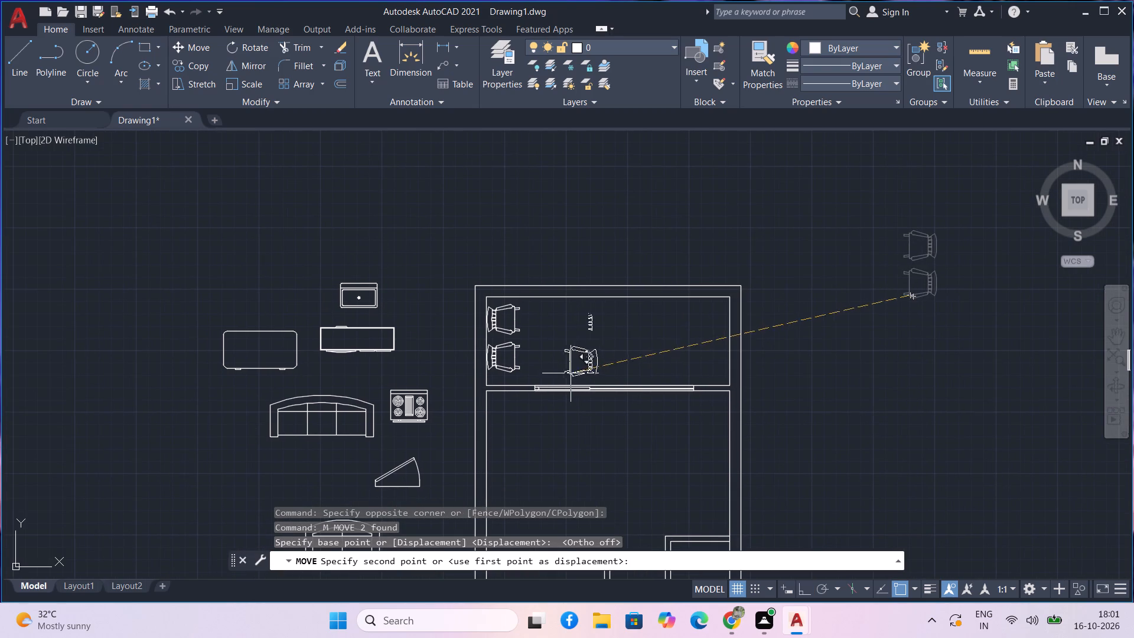
{"action": "scroll", "coordinate": [566, 370], "scroll_direction": "up", "scroll_amount": 1}
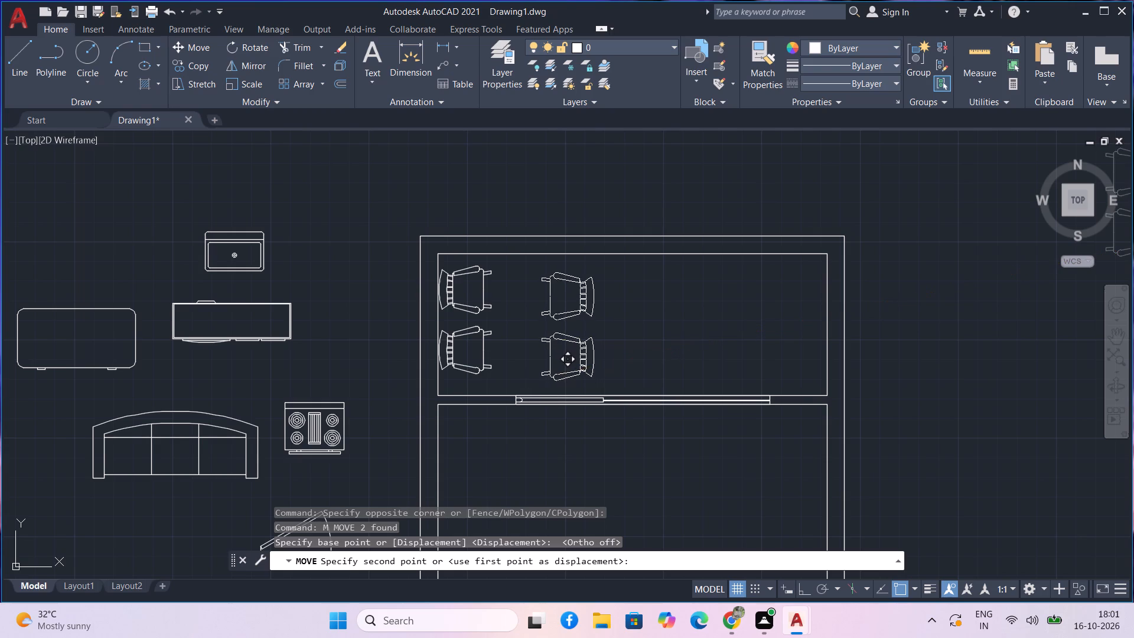
{"action": "left_click", "coordinate": [548, 370]}
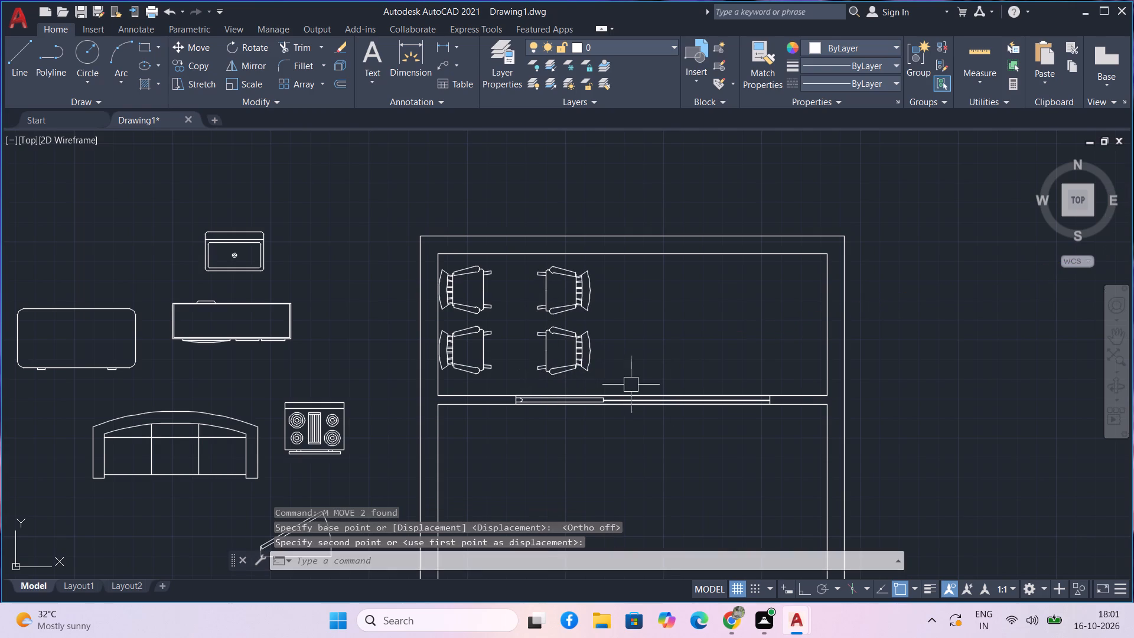
Scale the small wood-grain table without chairs down to about two thirds of its size, from its southeast corner.
{"action": "scroll", "coordinate": [729, 398], "scroll_direction": "down", "scroll_amount": 1}
{"action": "middle_click_drag", "start_coordinate": [700, 447], "coordinate": [753, 341]}
{"action": "scroll", "coordinate": [619, 346], "scroll_direction": "down", "scroll_amount": 3}
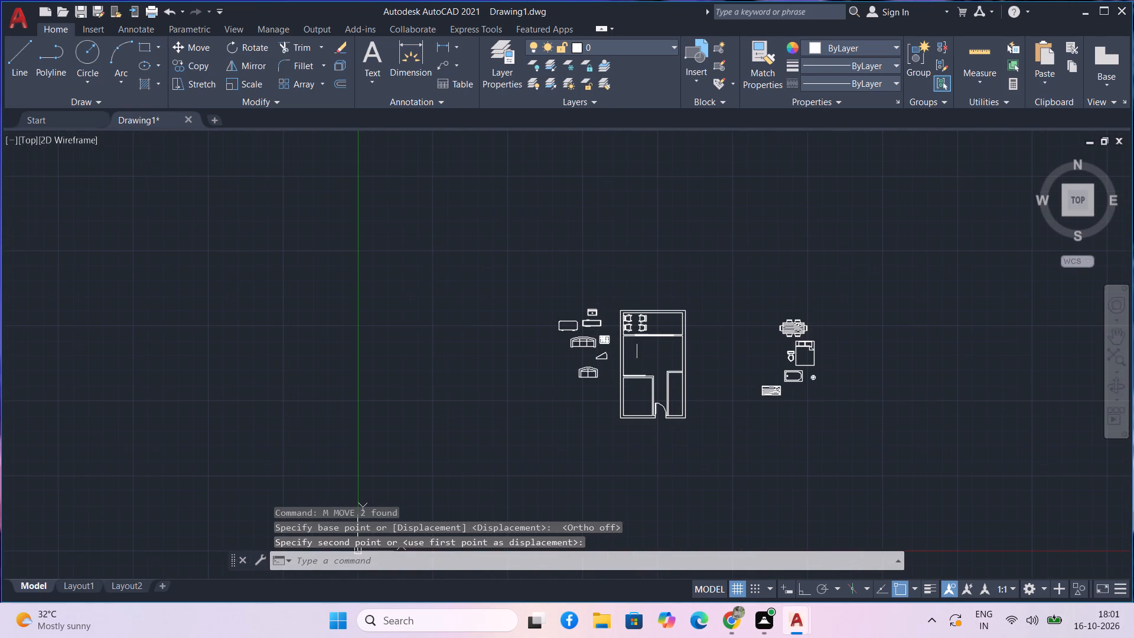
{"action": "scroll", "coordinate": [806, 314], "scroll_direction": "up", "scroll_amount": 3}
{"action": "scroll", "coordinate": [801, 402], "scroll_direction": "down", "scroll_amount": 3}
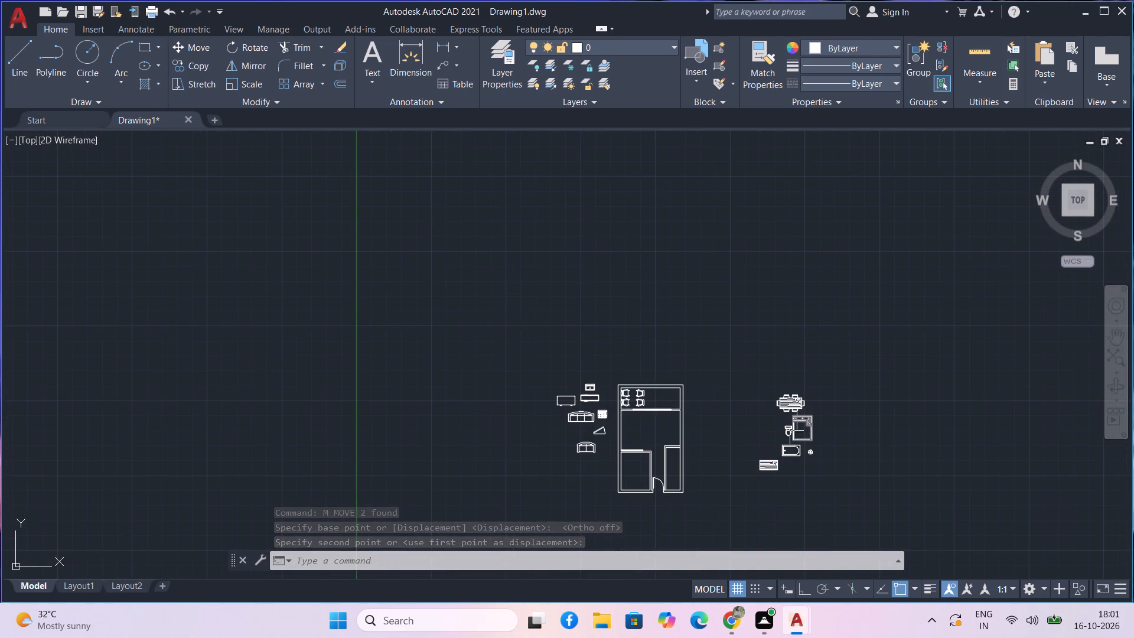
{"action": "scroll", "coordinate": [774, 467], "scroll_direction": "up", "scroll_amount": 3}
{"action": "left_click_drag", "start_coordinate": [783, 512], "coordinate": [750, 437]}
{"action": "left_click", "coordinate": [719, 409]}
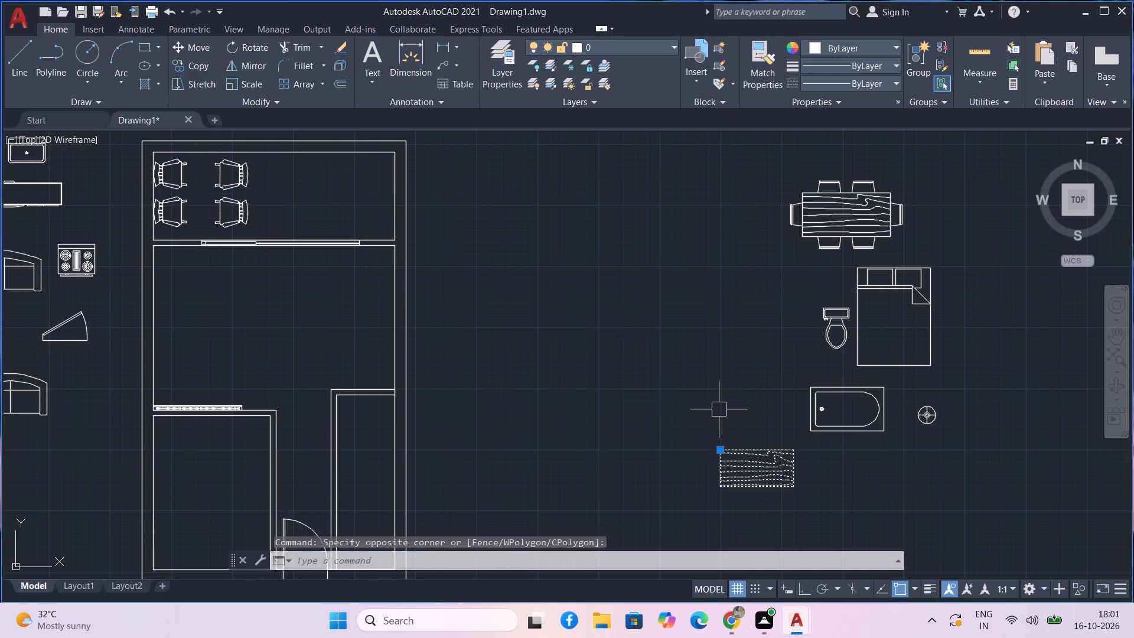
{"action": "type", "text": "sc"}
{"action": "key", "text": "space"}
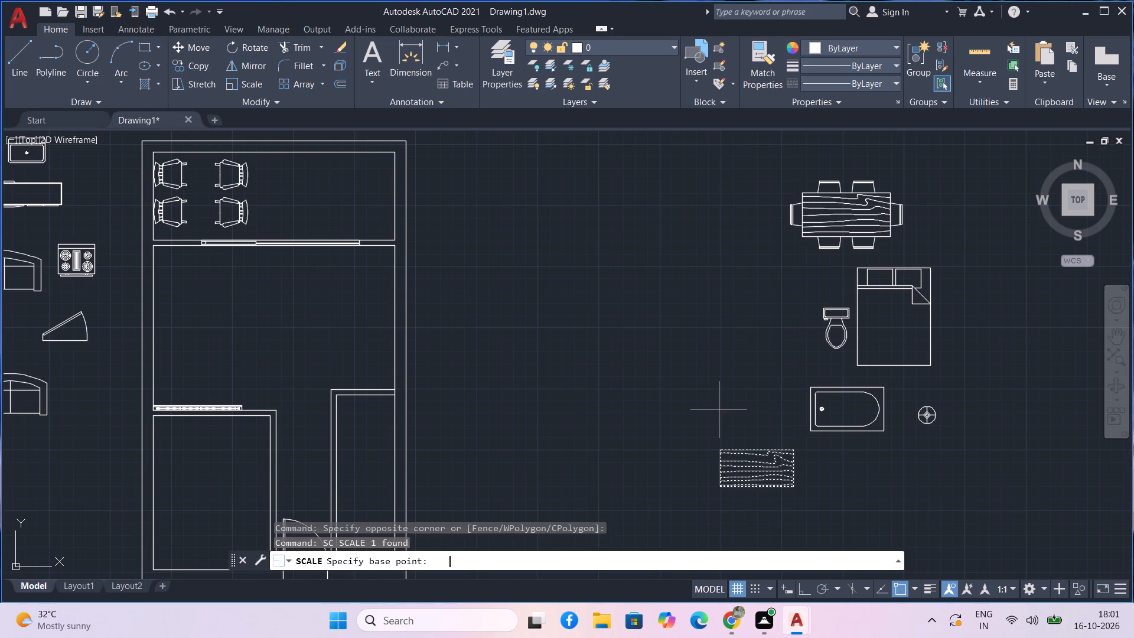
{"action": "left_click", "coordinate": [794, 493]}
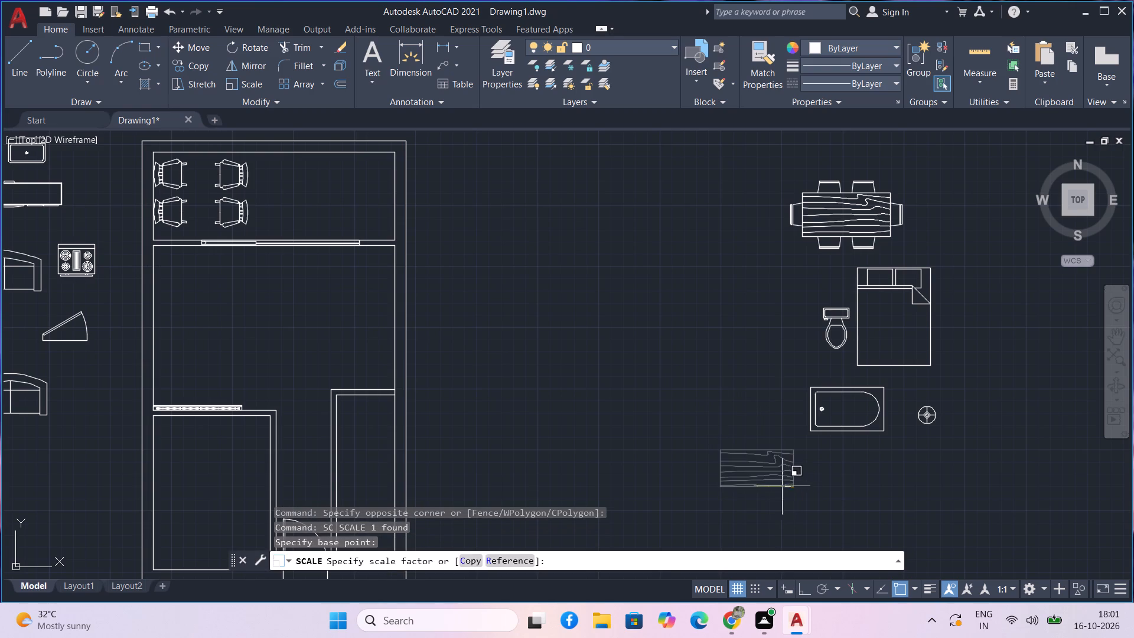
{"action": "left_click", "coordinate": [769, 483]}
Rotate the small wood-grain table 90° counterclockwise about its northwest corner so that its long side runs north-south.
{"action": "left_click_drag", "start_coordinate": [798, 496], "coordinate": [794, 487]}
{"action": "left_click", "coordinate": [766, 445]}
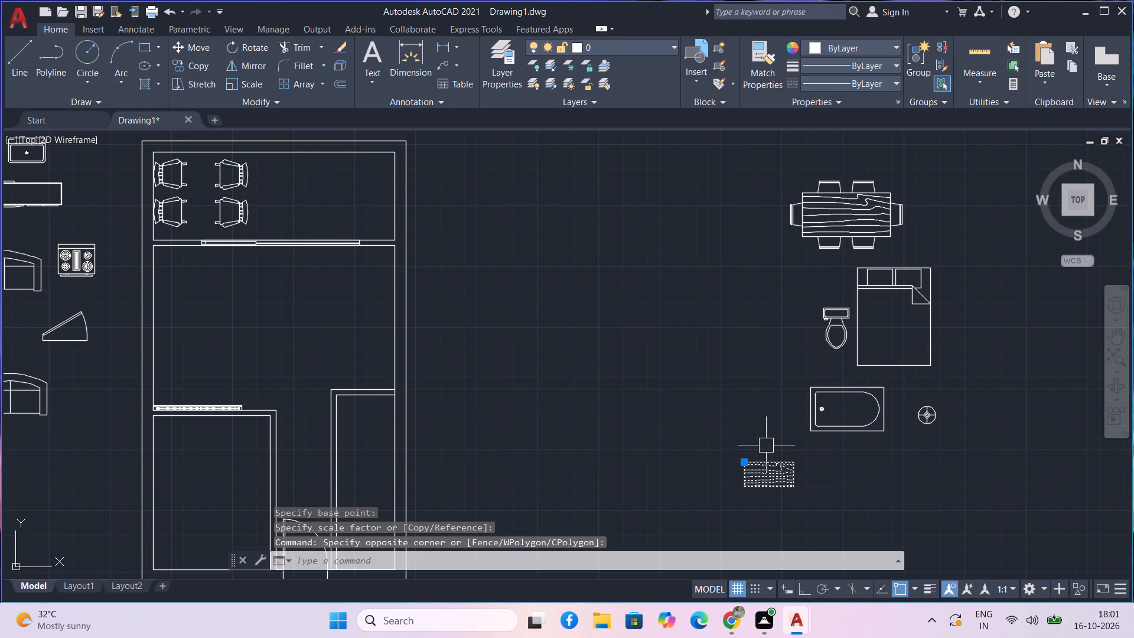
{"action": "type", "text": "ro"}
{"action": "key", "text": "space"}
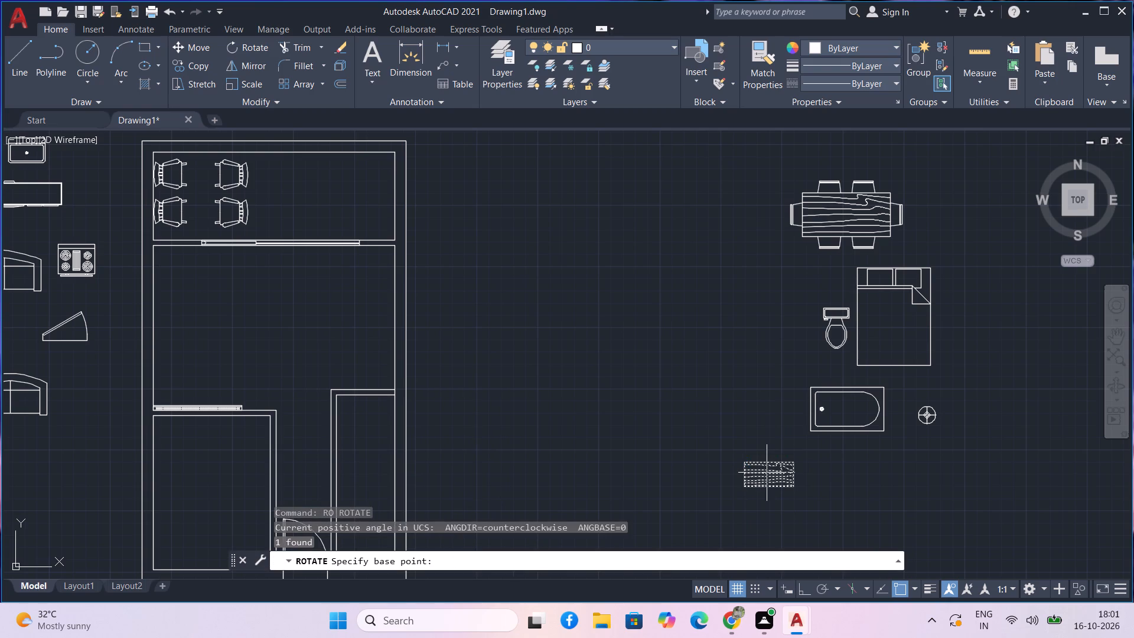
{"action": "left_click", "coordinate": [745, 466]}
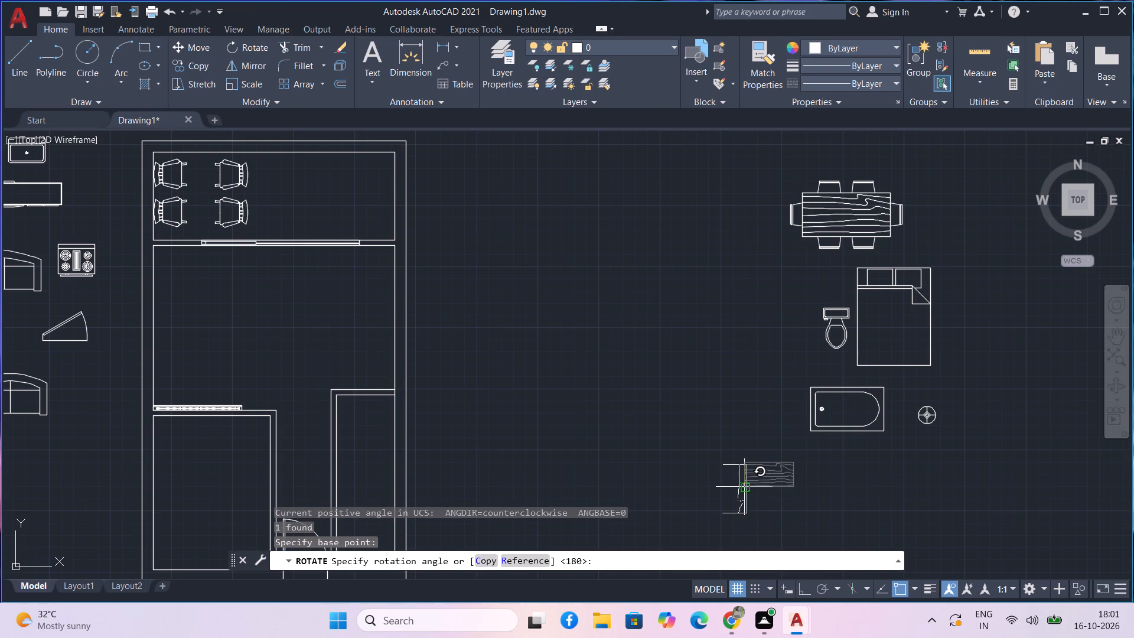
{"action": "key", "text": "F8"}
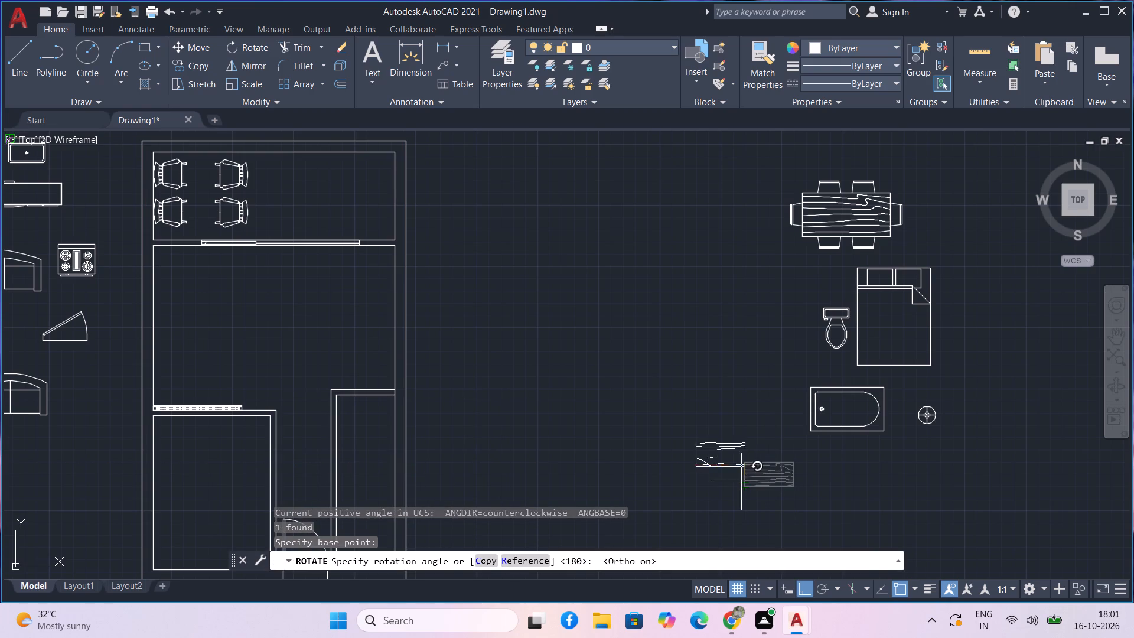
{"action": "left_click", "coordinate": [727, 333]}
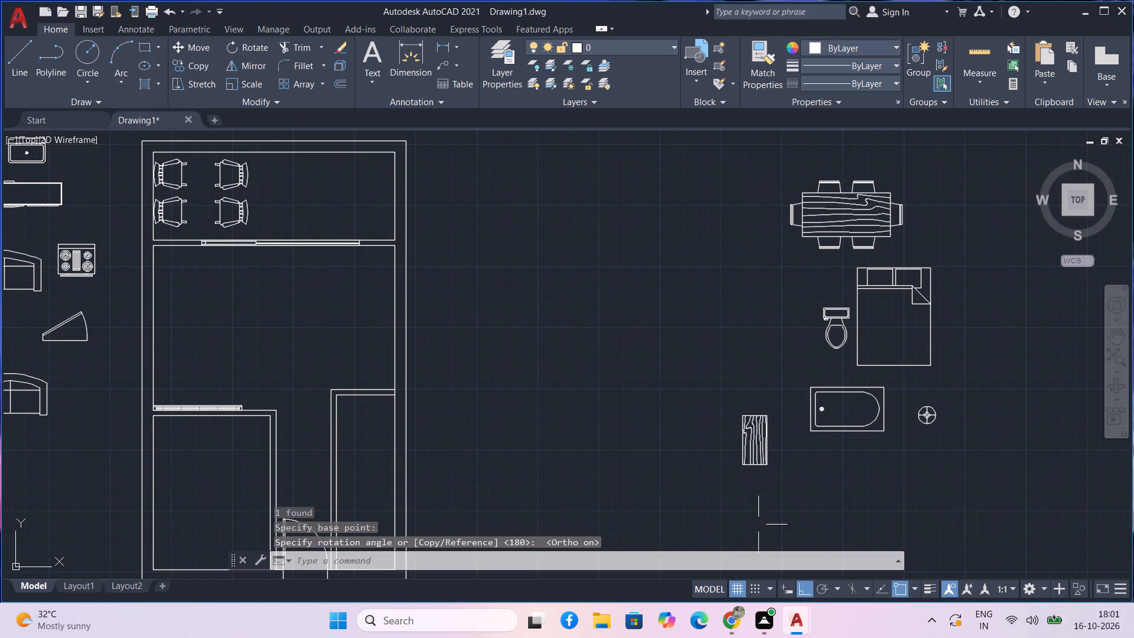
Move the small wood-grain table into the northernmost room, centred between the two facing pairs of rocking chairs.
{"action": "left_click_drag", "start_coordinate": [760, 466], "coordinate": [719, 438]}
{"action": "key", "text": "m"}
{"action": "key", "text": "space"}
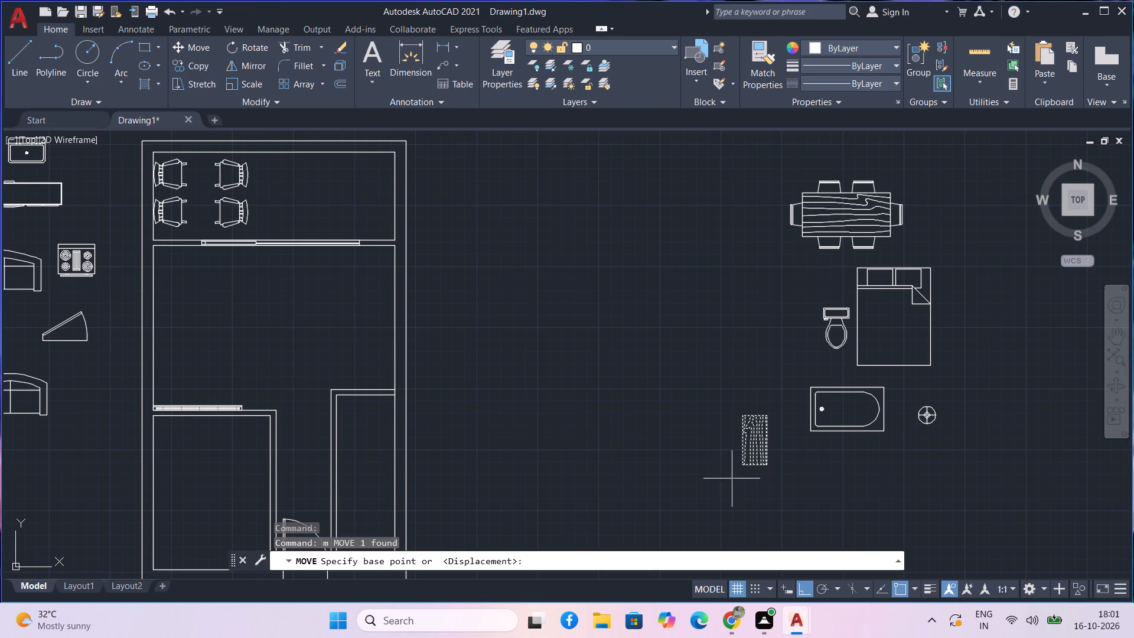
{"action": "left_click", "coordinate": [753, 460]}
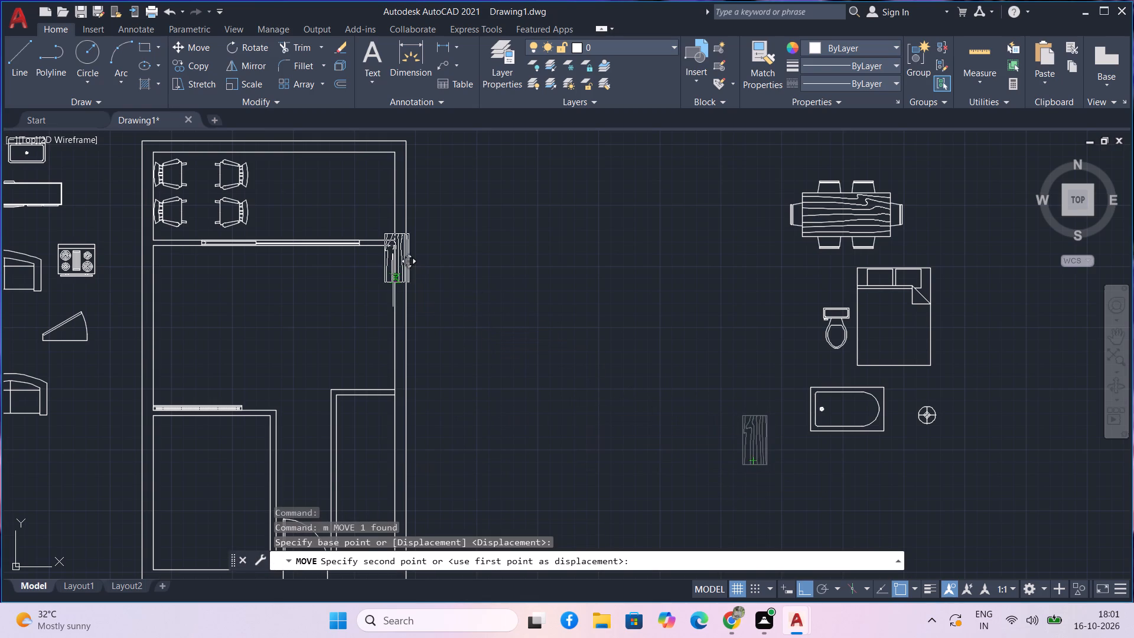
{"action": "key", "text": "F8"}
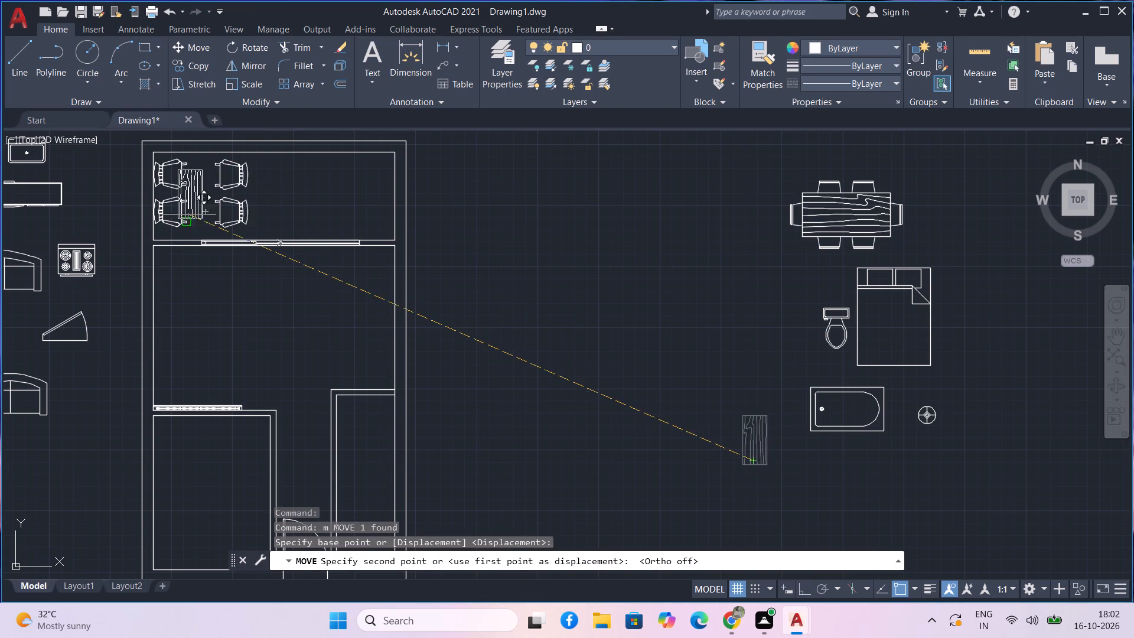
{"action": "scroll", "coordinate": [188, 214], "scroll_direction": "up", "scroll_amount": 2}
{"action": "middle_click_drag", "start_coordinate": [201, 213], "coordinate": [213, 359]}
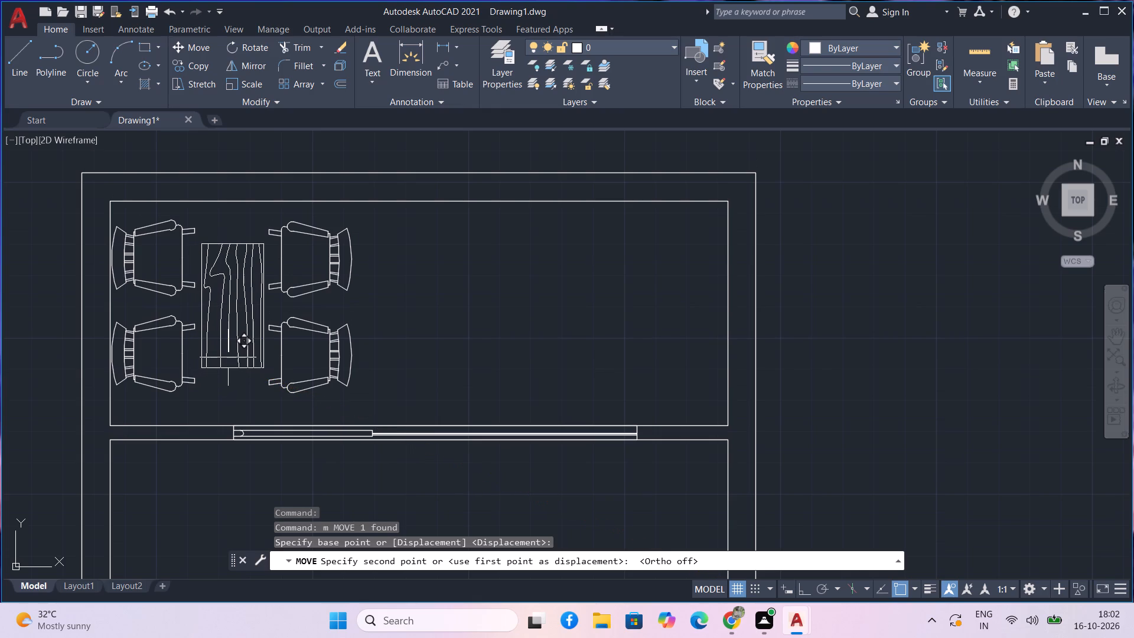
{"action": "left_click", "coordinate": [228, 357]}
Move the double bed east into open space, clear of the toilet and bathtub blocks.
{"action": "scroll", "coordinate": [279, 360], "scroll_direction": "down", "scroll_amount": 2}
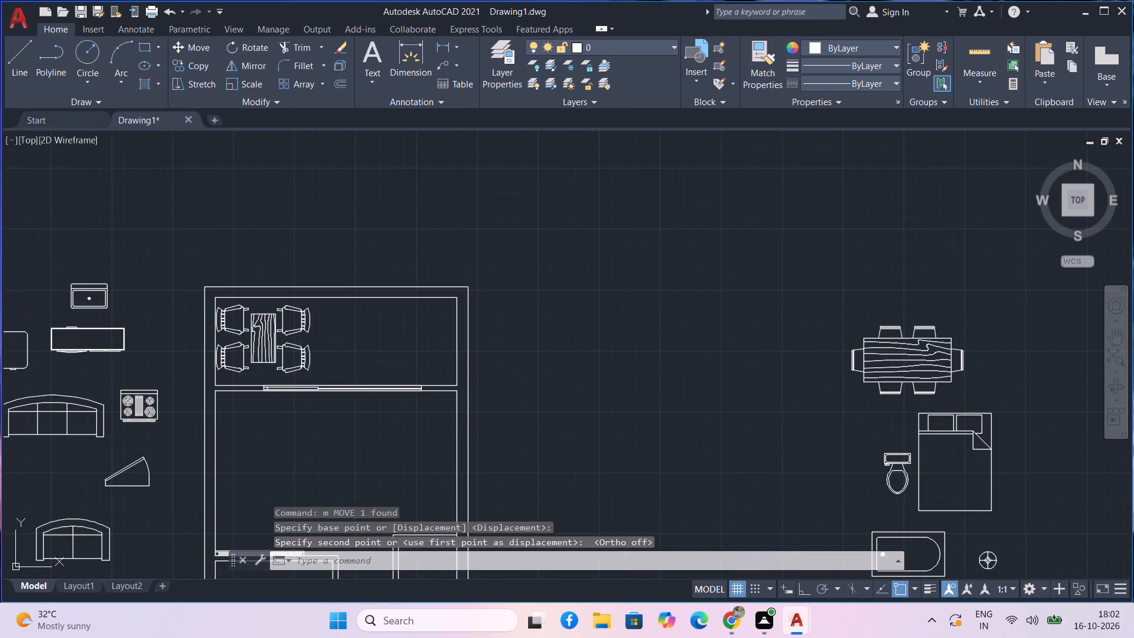
{"action": "middle_click_drag", "start_coordinate": [369, 400], "coordinate": [404, 285]}
{"action": "scroll", "coordinate": [413, 320], "scroll_direction": "down", "scroll_amount": 1}
{"action": "middle_click_drag", "start_coordinate": [418, 340], "coordinate": [436, 292]}
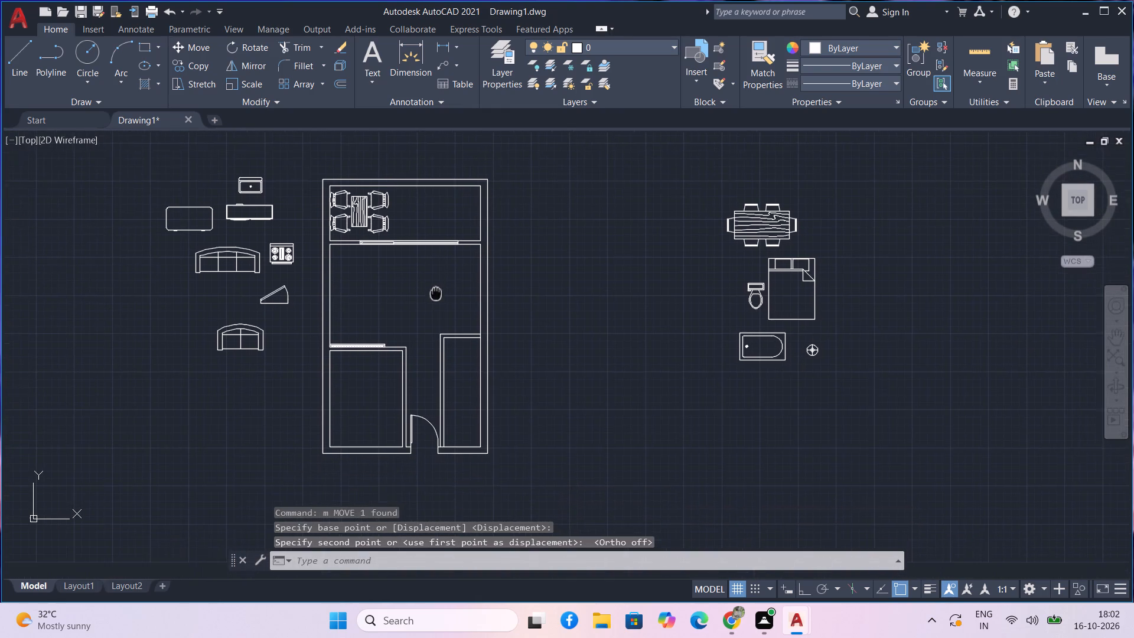
{"action": "middle_click_drag", "start_coordinate": [436, 292], "coordinate": [432, 315]}
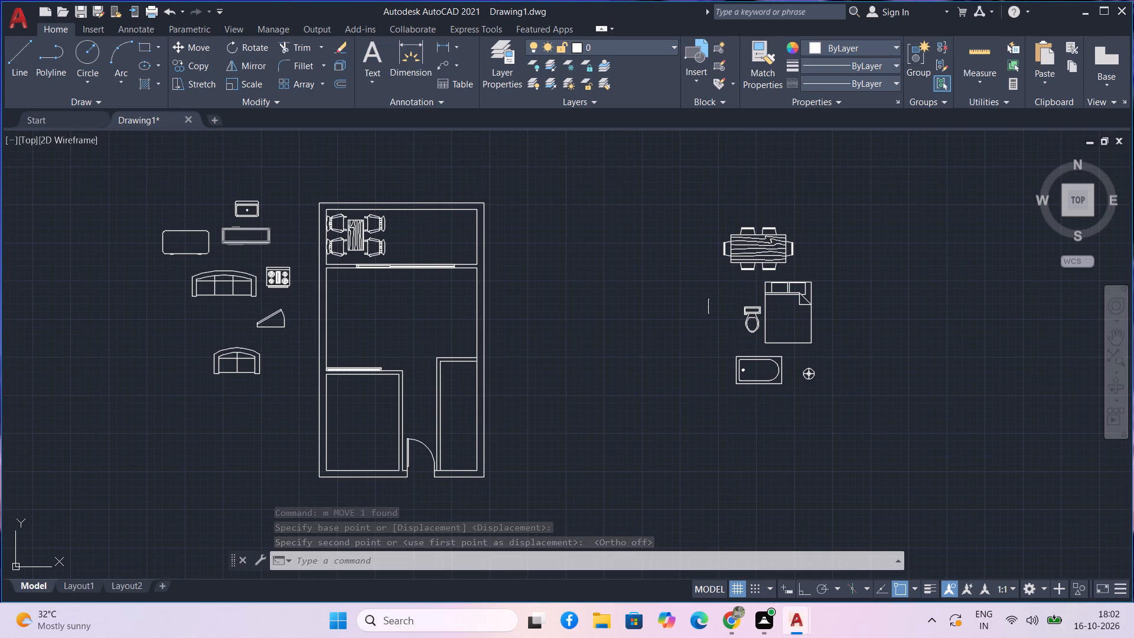
{"action": "left_click", "coordinate": [813, 333]}
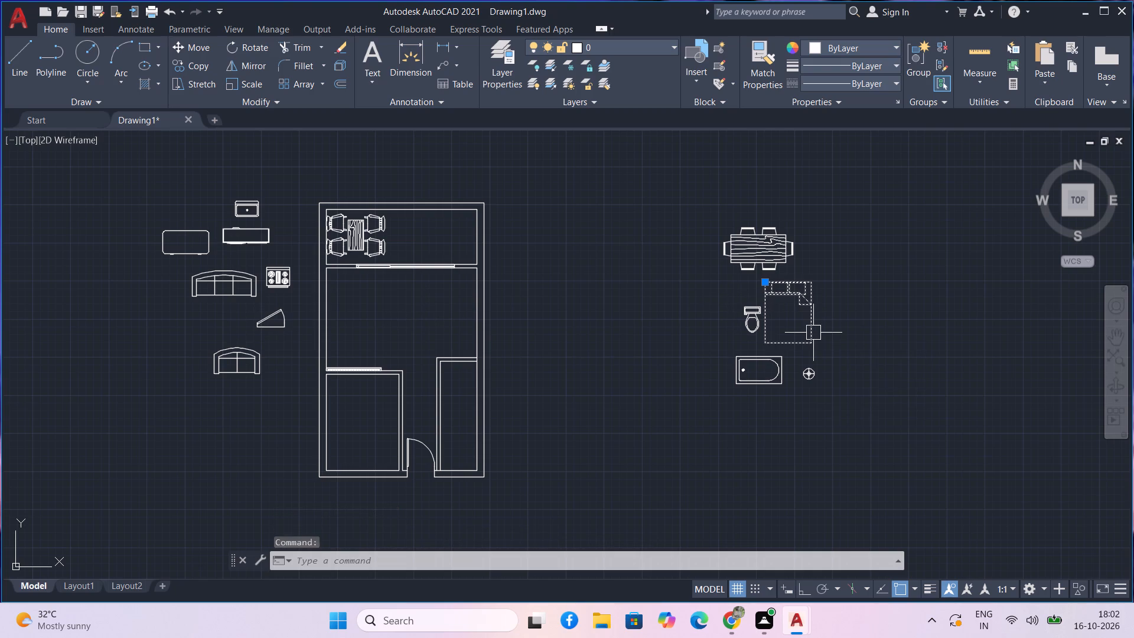
{"action": "type", "text": "m"}
{"action": "key", "text": "space"}
{"action": "left_click", "coordinate": [817, 338]}
{"action": "left_click", "coordinate": [911, 347]}
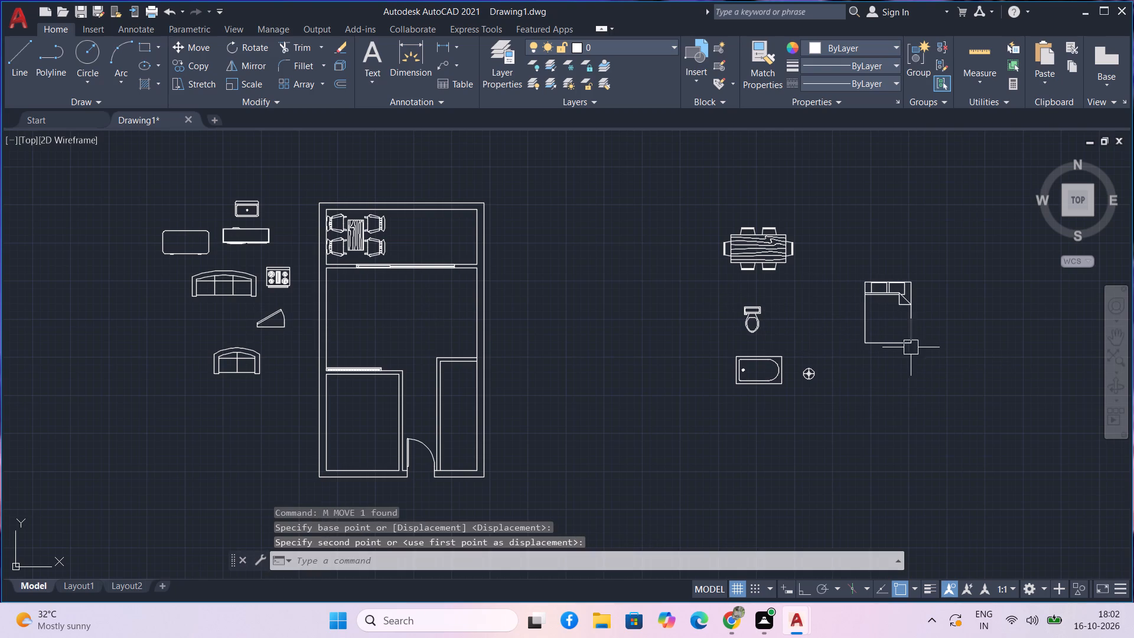
Rotate the double bed 90° counterclockwise about its southeast corner so that its pillows point west.
{"action": "left_click_drag", "start_coordinate": [934, 392], "coordinate": [922, 362]}
{"action": "left_click", "coordinate": [894, 318]}
{"action": "key", "text": "r"}
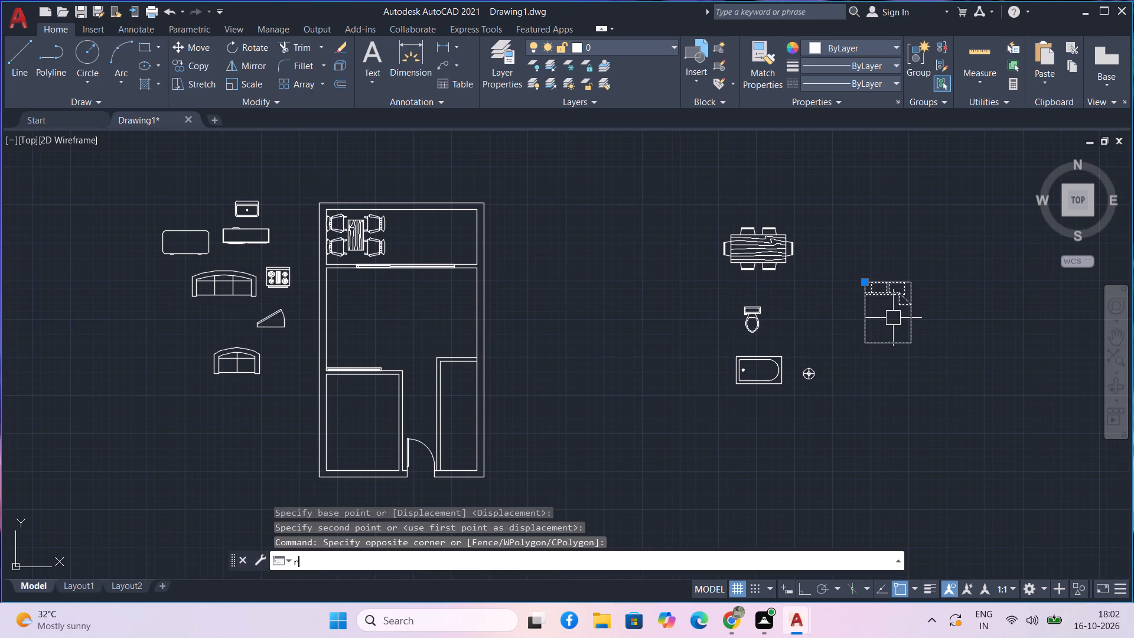
{"action": "type", "text": "o"}
{"action": "key", "text": "space"}
{"action": "key", "text": "F8"}
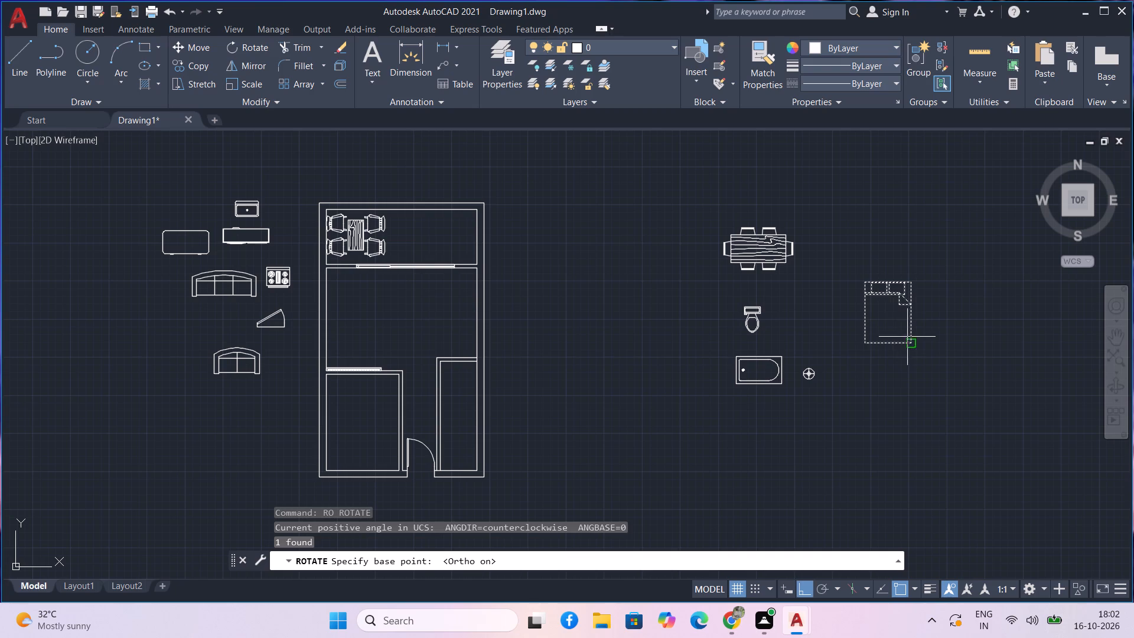
{"action": "left_click", "coordinate": [909, 346]}
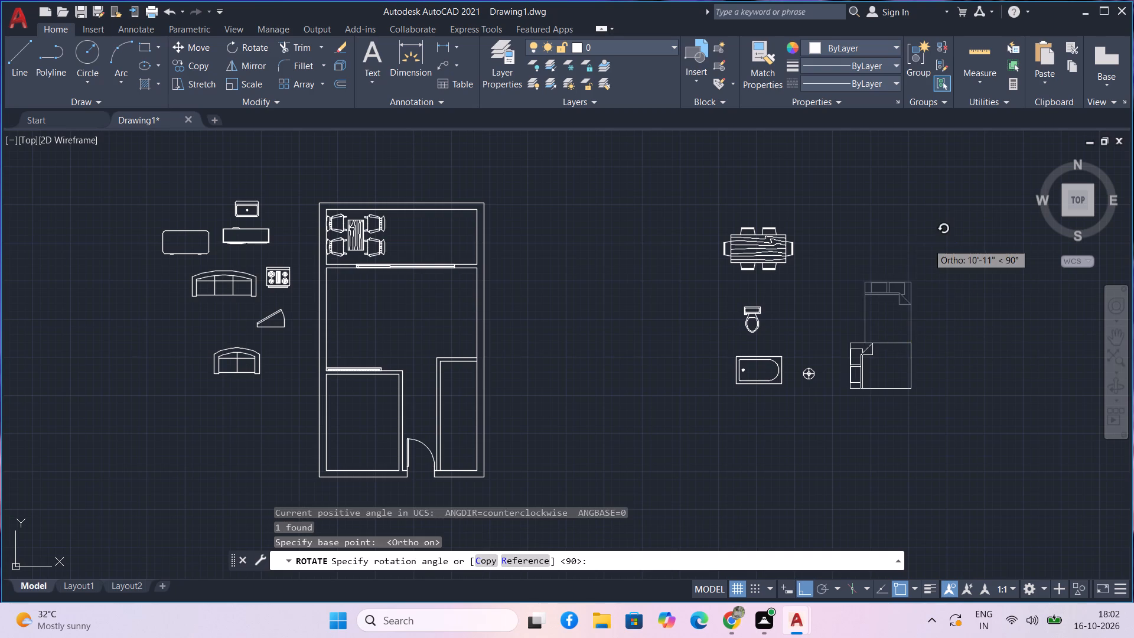
{"action": "left_click", "coordinate": [928, 243]}
Move the rotated double bed into the large middle room, with its pillow end close to the west wall.
{"action": "left_click", "coordinate": [962, 399]}
{"action": "left_click", "coordinate": [908, 352]}
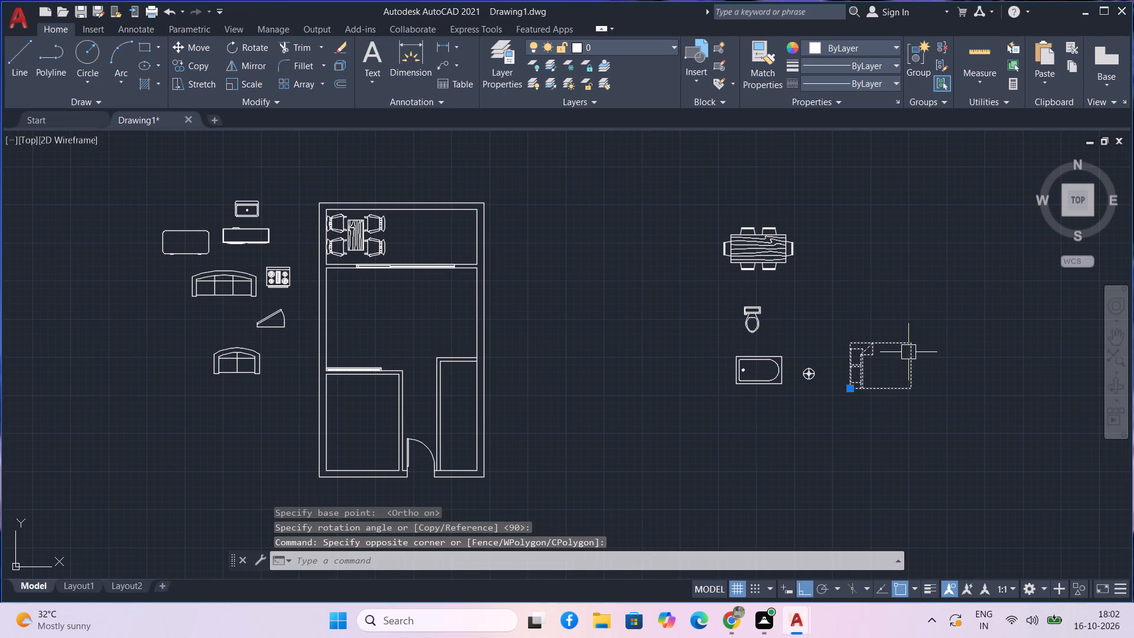
{"action": "type", "text": "m"}
{"action": "key", "text": "space"}
{"action": "left_click", "coordinate": [911, 346]}
{"action": "key", "text": "F8"}
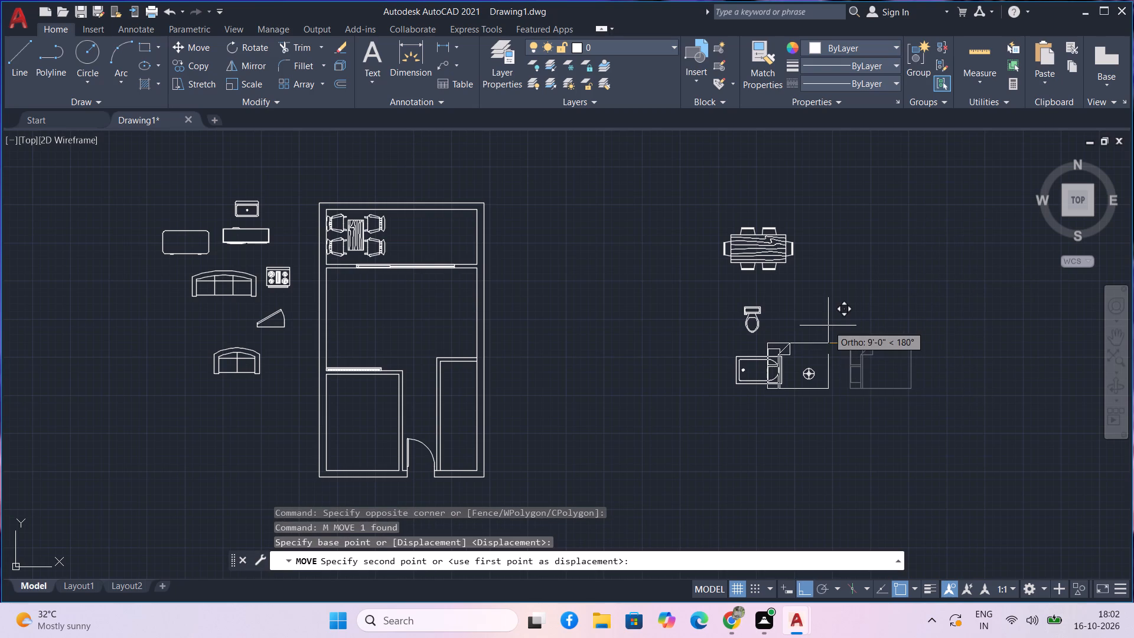
{"action": "scroll", "coordinate": [421, 310], "scroll_direction": "up", "scroll_amount": 1}
{"action": "middle_click_drag", "start_coordinate": [421, 305], "coordinate": [513, 317]}
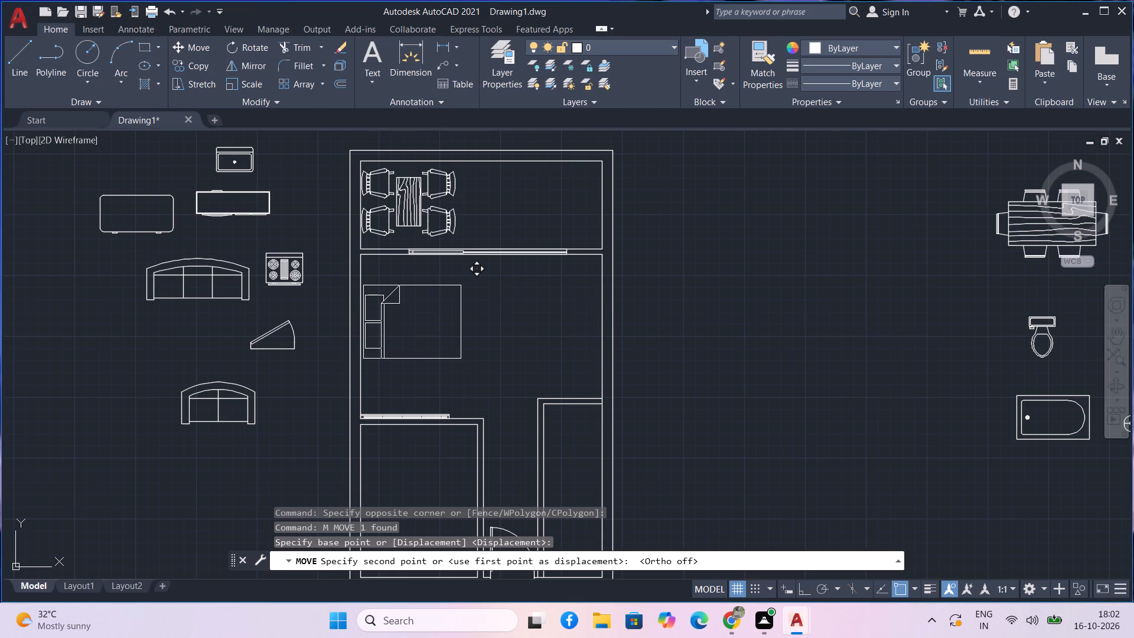
{"action": "scroll", "coordinate": [461, 285], "scroll_direction": "up", "scroll_amount": 1}
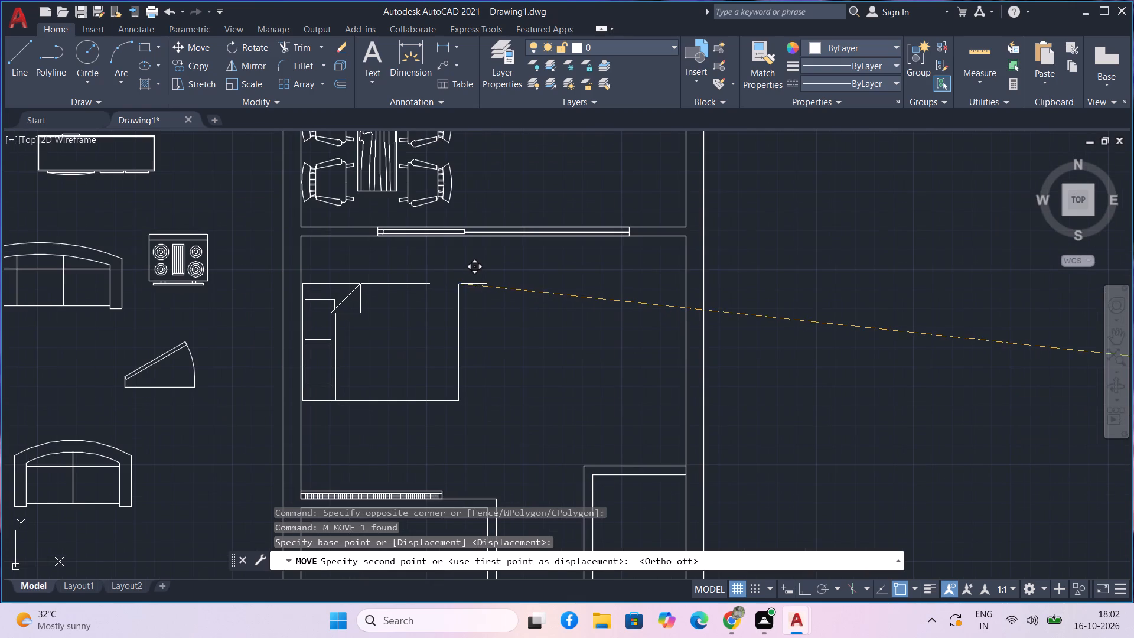
{"action": "scroll", "coordinate": [457, 289], "scroll_direction": "up", "scroll_amount": 1}
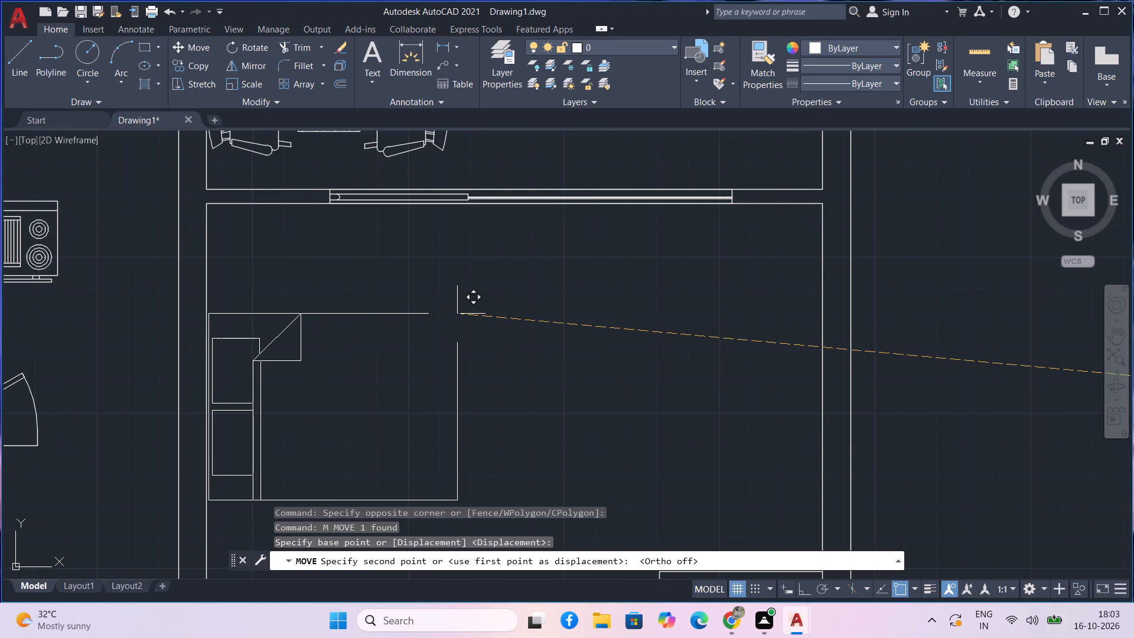
{"action": "left_click", "coordinate": [464, 313]}
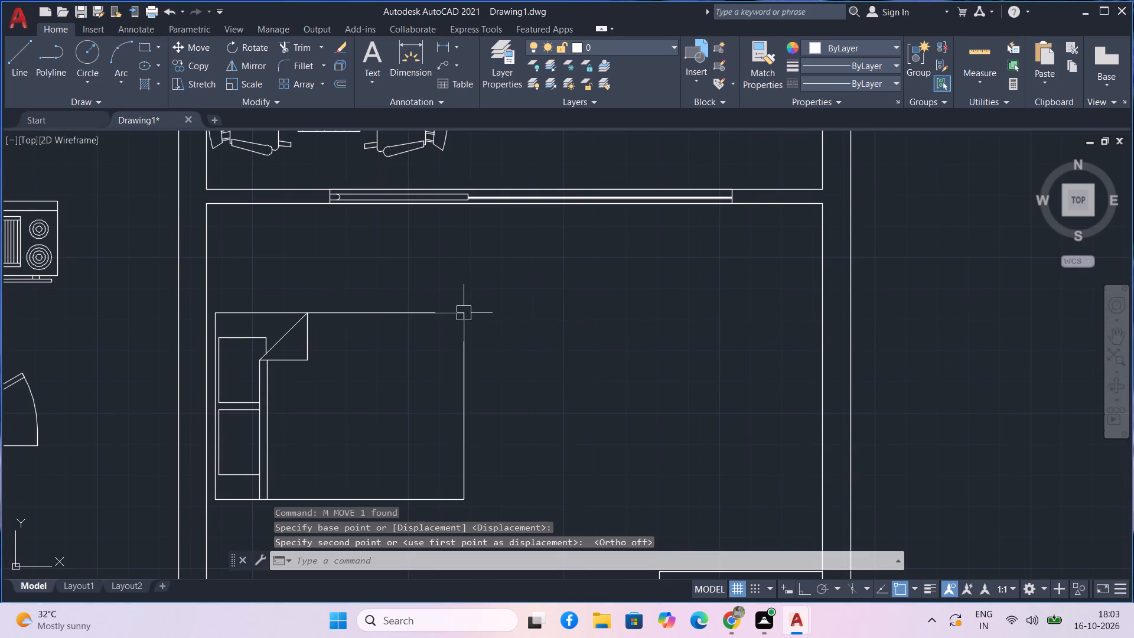
{"action": "scroll", "coordinate": [457, 333], "scroll_direction": "down", "scroll_amount": 3}
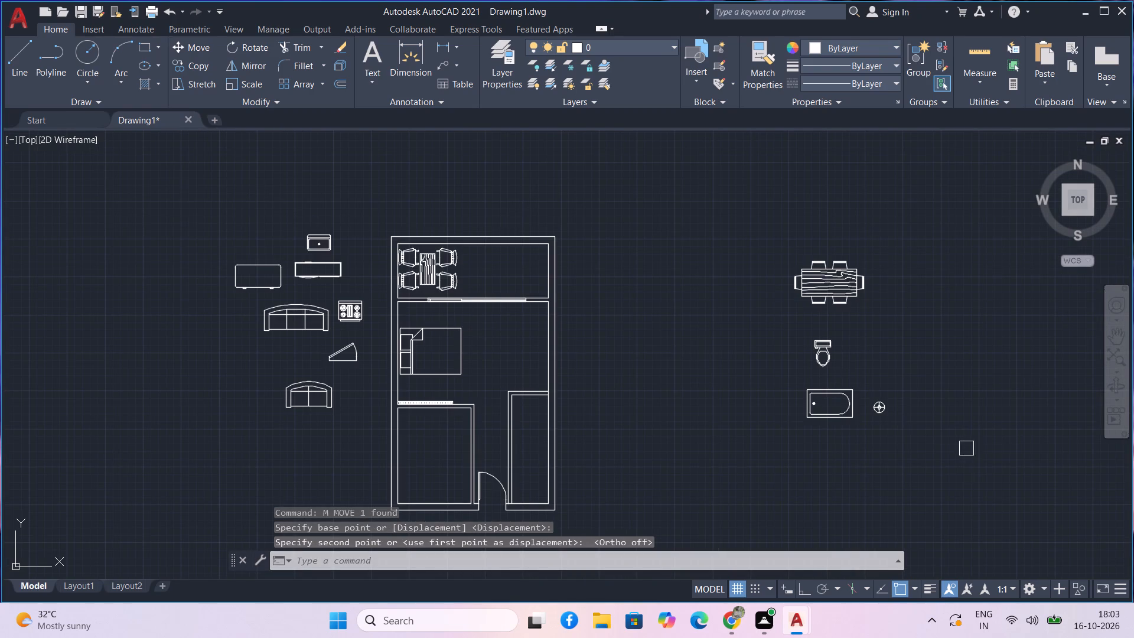
Copy the small round lamp symbol beside the bathtub to the bed's northwest corner, against its north edge near the west wall.
{"action": "scroll", "coordinate": [902, 427], "scroll_direction": "up", "scroll_amount": 1}
{"action": "left_click", "coordinate": [869, 405]}
{"action": "type", "text": "co"}
{"action": "key", "text": "space"}
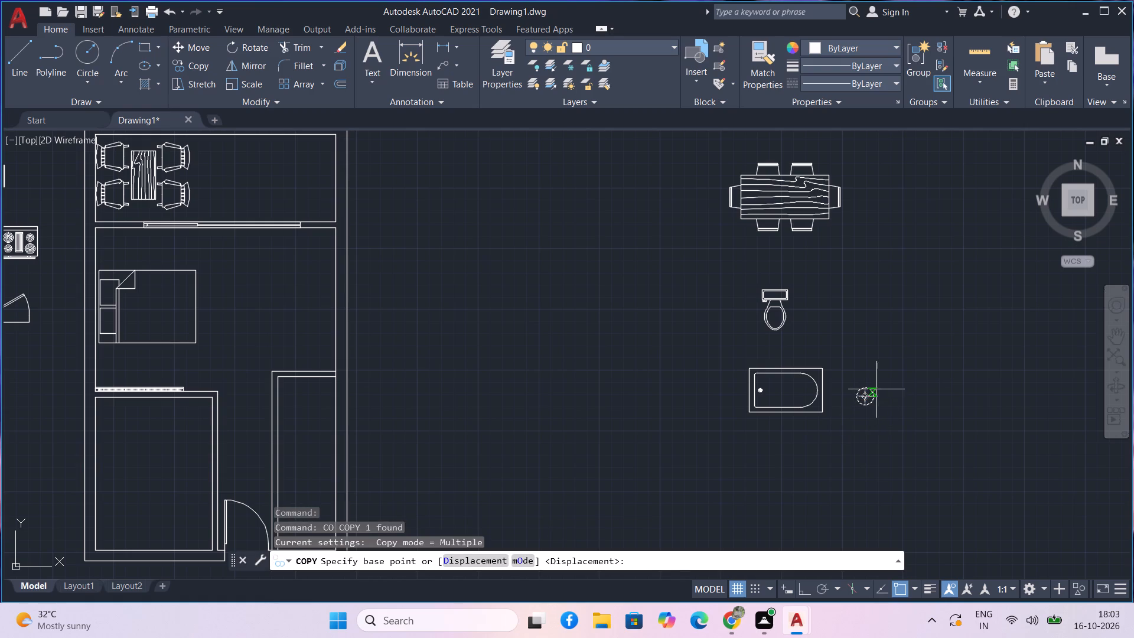
{"action": "left_click", "coordinate": [876, 389]}
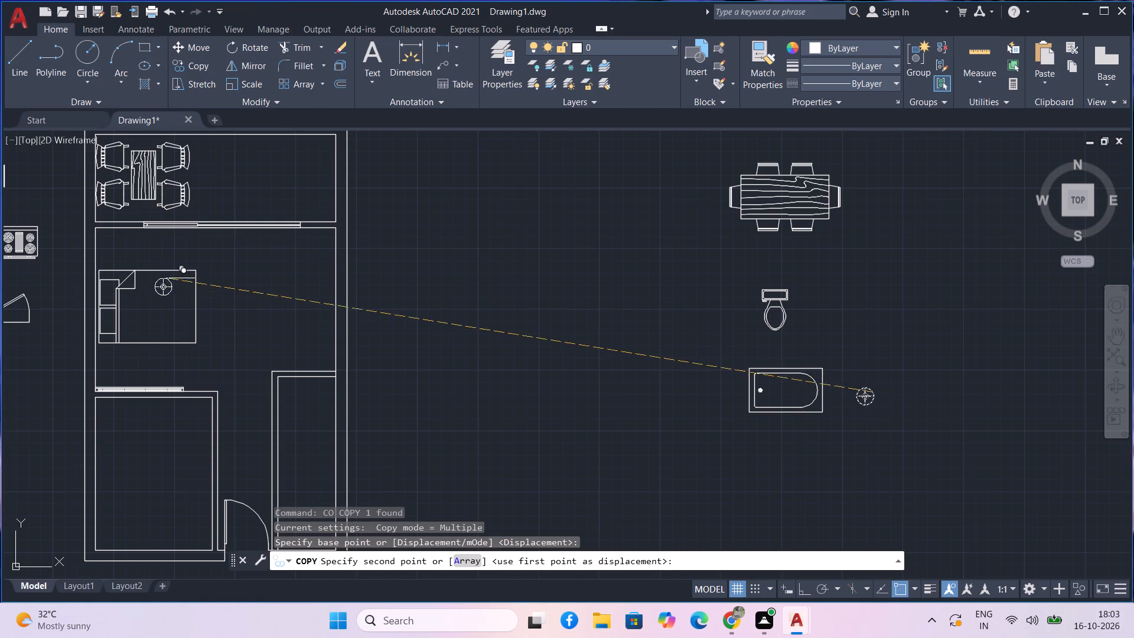
{"action": "scroll", "coordinate": [136, 259], "scroll_direction": "up", "scroll_amount": 1}
{"action": "middle_click_drag", "start_coordinate": [136, 259], "coordinate": [252, 250]}
{"action": "scroll", "coordinate": [266, 245], "scroll_direction": "up", "scroll_amount": 2}
{"action": "middle_click_drag", "start_coordinate": [247, 245], "coordinate": [249, 245]}
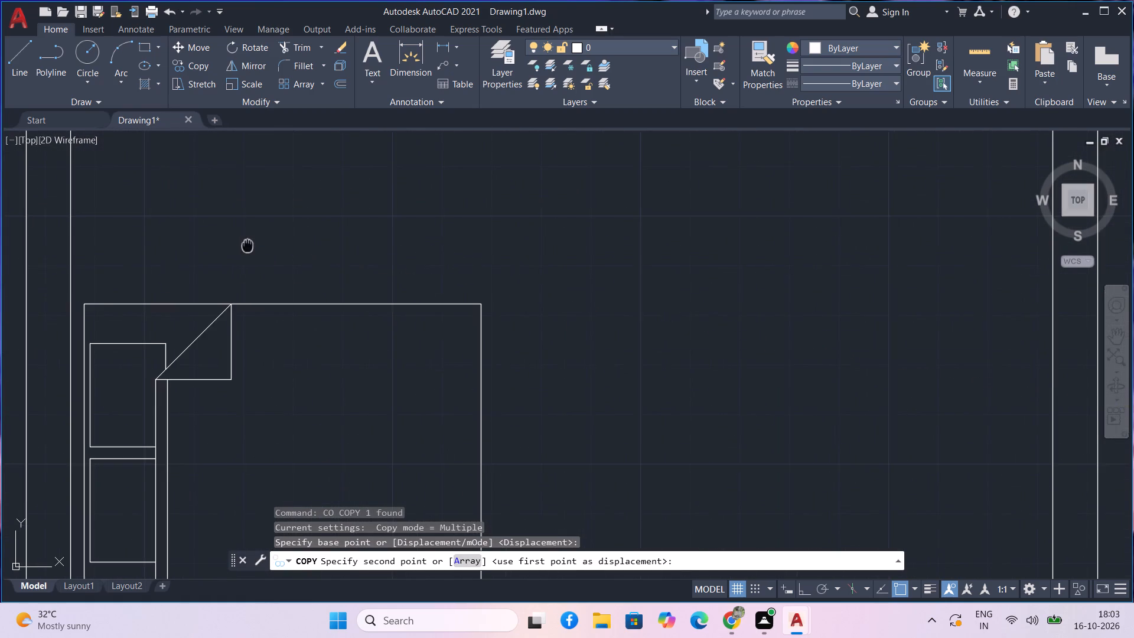
{"action": "middle_click_drag", "start_coordinate": [249, 245], "coordinate": [299, 238]}
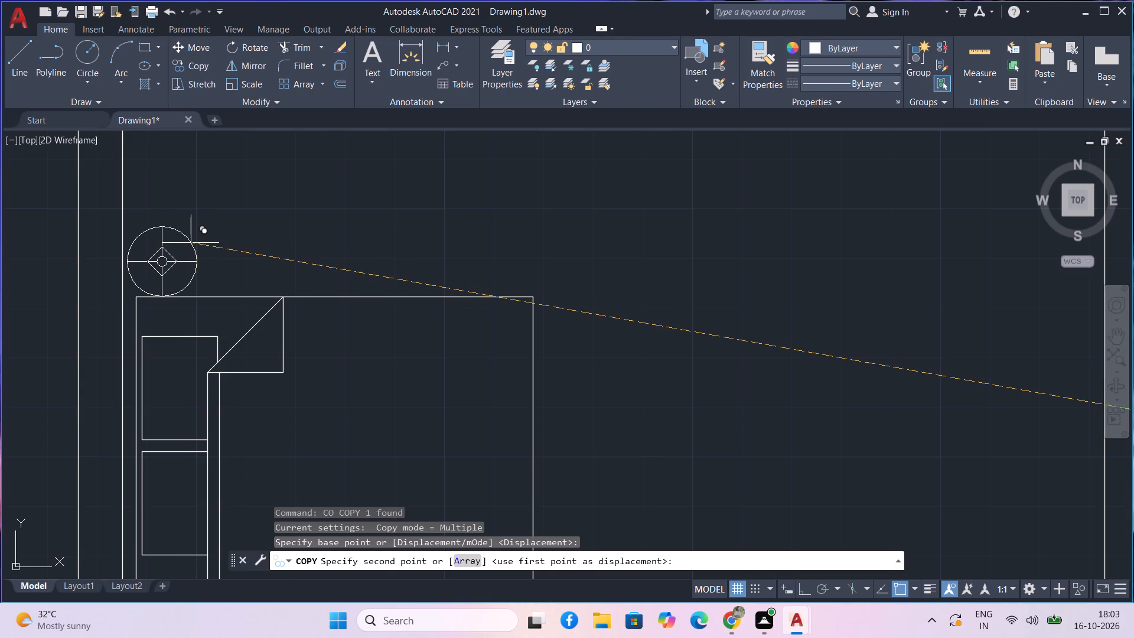
{"action": "left_click", "coordinate": [191, 243]}
Place a second copy of the round lamp symbol at the bed's southwest corner, against its south edge, and finish copying.
{"action": "scroll", "coordinate": [197, 243], "scroll_direction": "down", "scroll_amount": 3}
{"action": "middle_click_drag", "start_coordinate": [246, 312], "coordinate": [289, 220]}
{"action": "scroll", "coordinate": [246, 312], "scroll_direction": "down", "scroll_amount": 1}
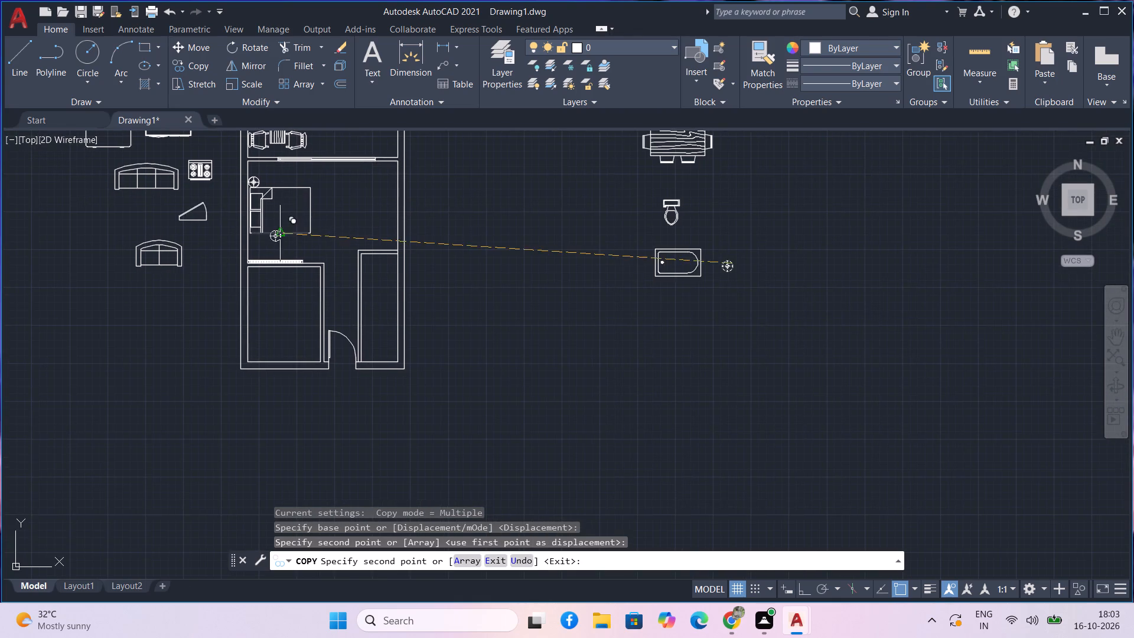
{"action": "scroll", "coordinate": [262, 237], "scroll_direction": "up", "scroll_amount": 4}
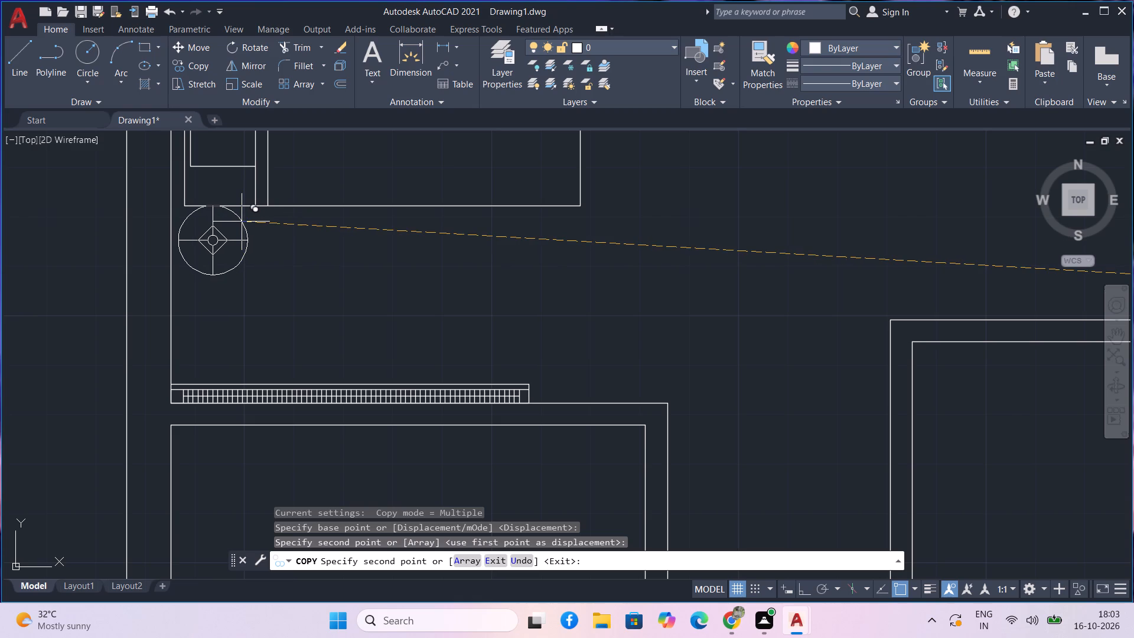
{"action": "left_click", "coordinate": [239, 222]}
{"action": "scroll", "coordinate": [241, 231], "scroll_direction": "down", "scroll_amount": 4}
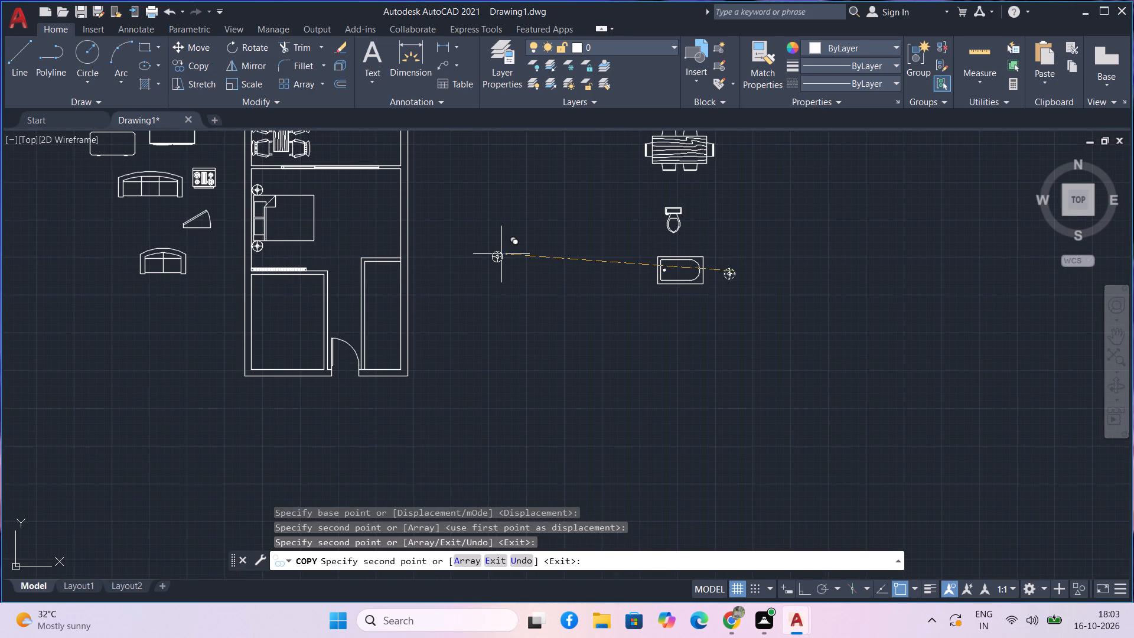
{"action": "key", "text": "Escape"}
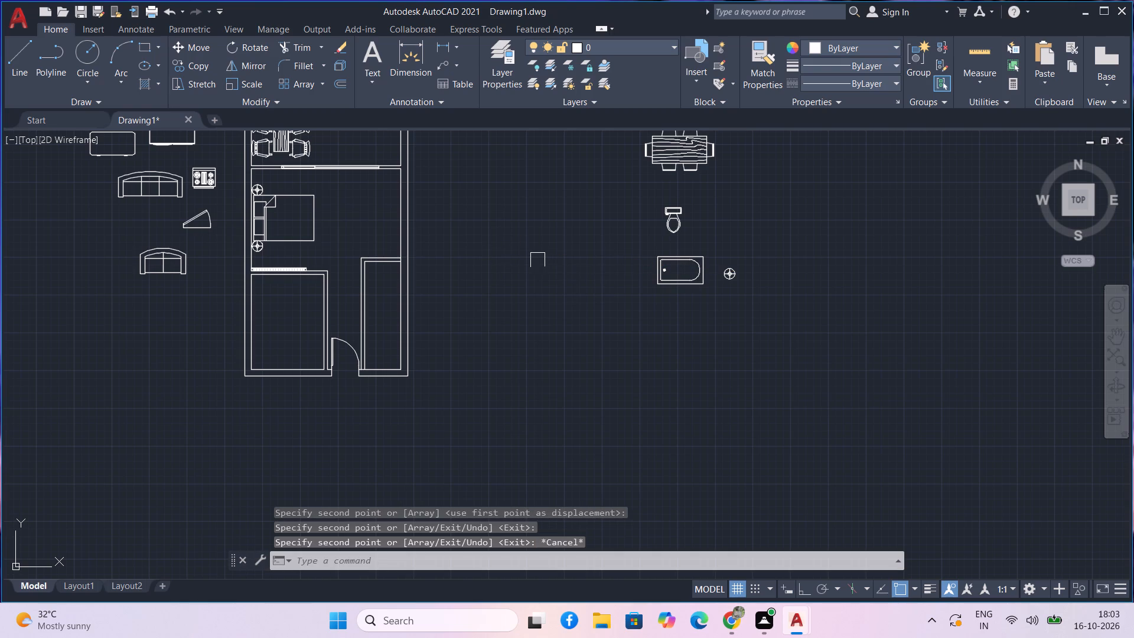
Scale the six-chair dining table down to about 0.6 of its size, based on its east chair.
{"action": "middle_click_drag", "start_coordinate": [549, 177], "coordinate": [469, 288]}
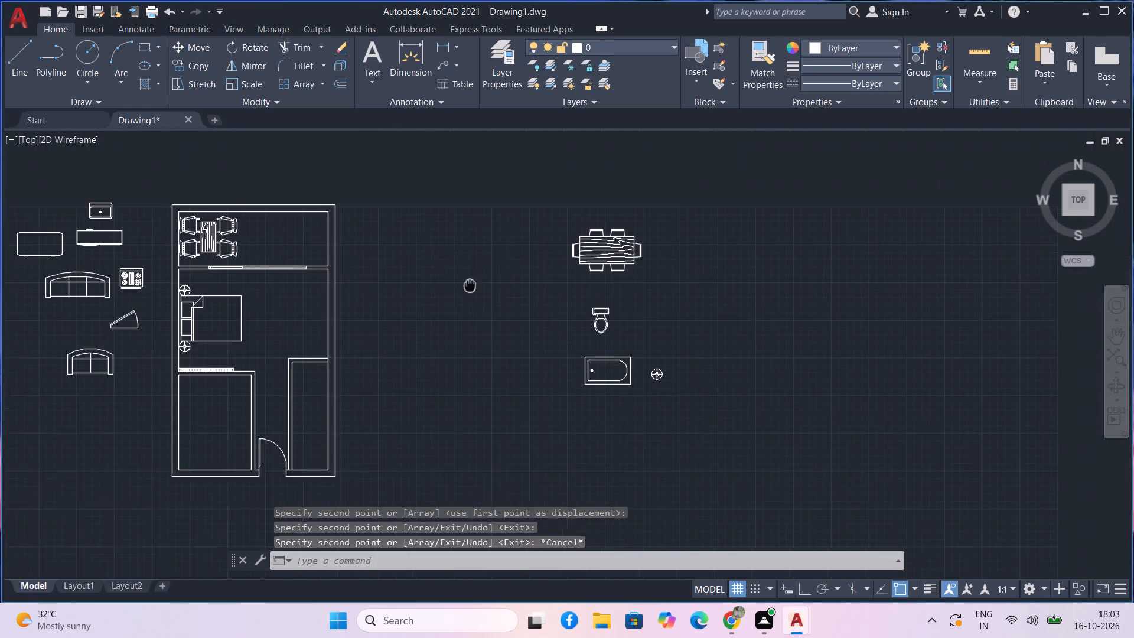
{"action": "middle_click_drag", "start_coordinate": [469, 288], "coordinate": [468, 291]}
{"action": "left_click", "coordinate": [609, 282]}
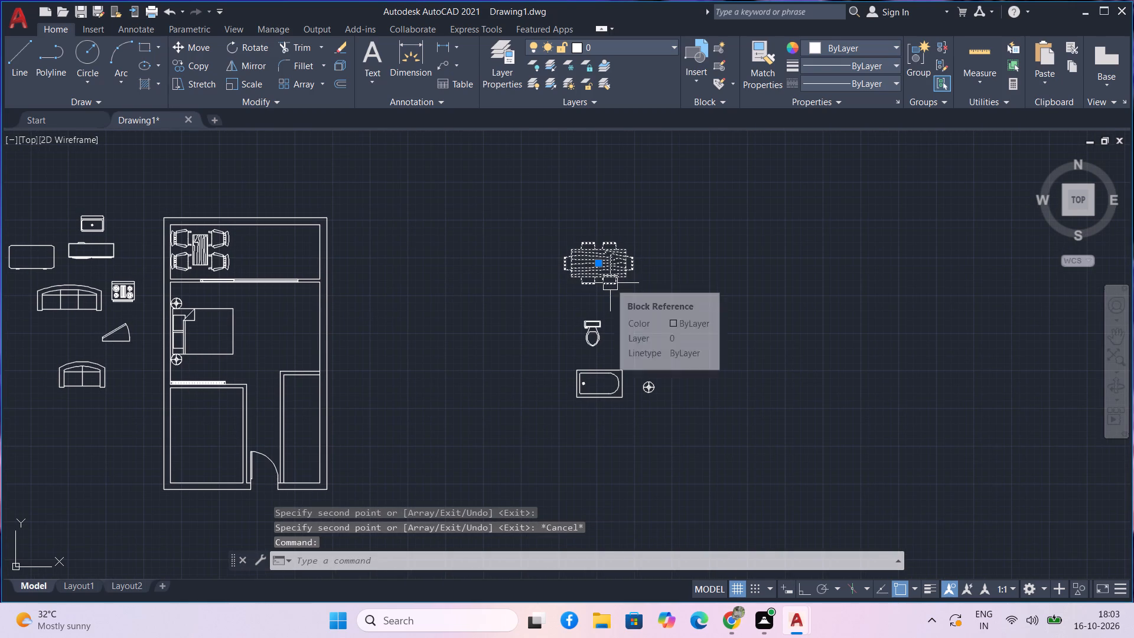
{"action": "type", "text": "sc"}
{"action": "key", "text": "space"}
{"action": "scroll", "coordinate": [610, 282], "scroll_direction": "up", "scroll_amount": 1}
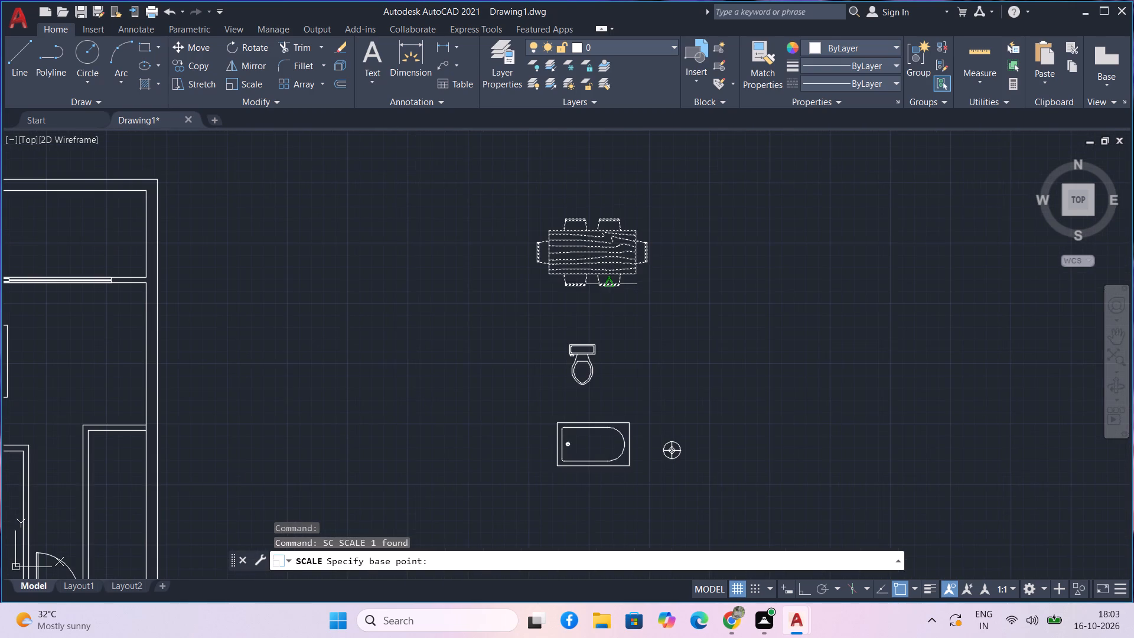
{"action": "left_click", "coordinate": [648, 262]}
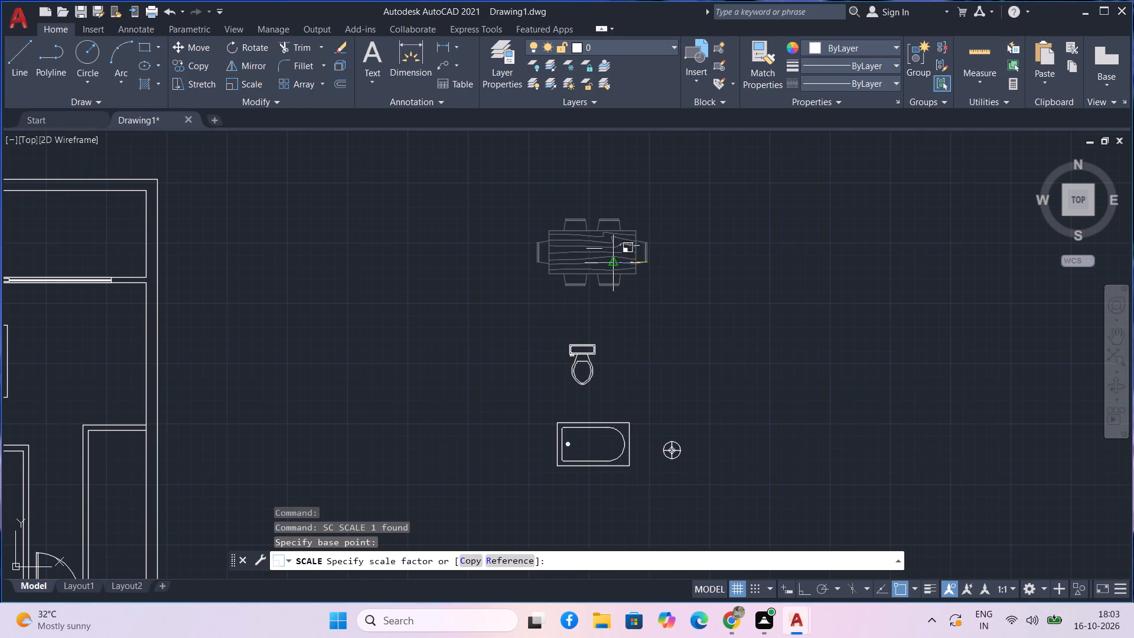
{"action": "left_click", "coordinate": [613, 262]}
Move the reduced dining table west into the open space just east of the floor plan.
{"action": "left_click_drag", "start_coordinate": [645, 274], "coordinate": [630, 240]}
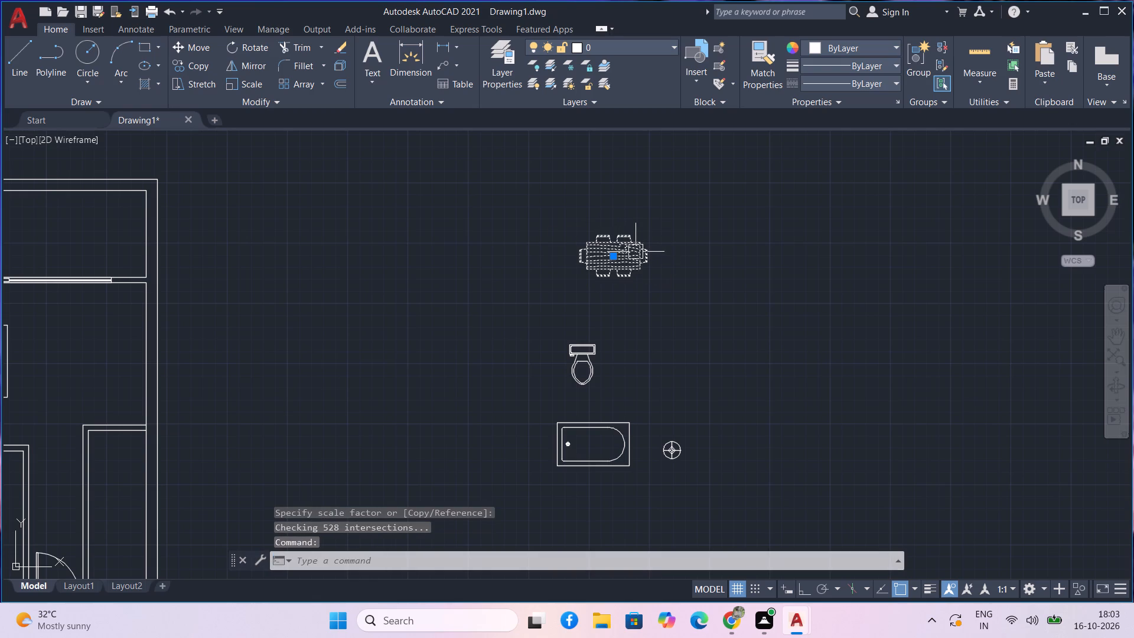
{"action": "key", "text": "m"}
{"action": "key", "text": "space"}
{"action": "left_click_drag", "start_coordinate": [630, 259], "coordinate": [614, 263]}
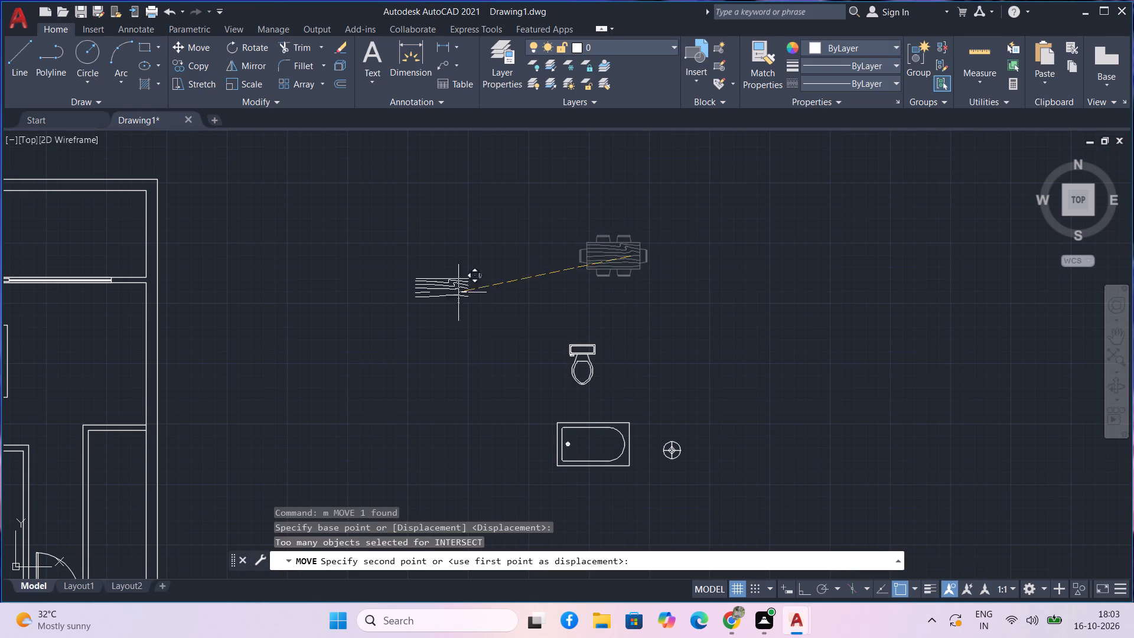
{"action": "middle_click_drag", "start_coordinate": [480, 240], "coordinate": [518, 229]}
{"action": "middle_click_drag", "start_coordinate": [423, 312], "coordinate": [528, 279]}
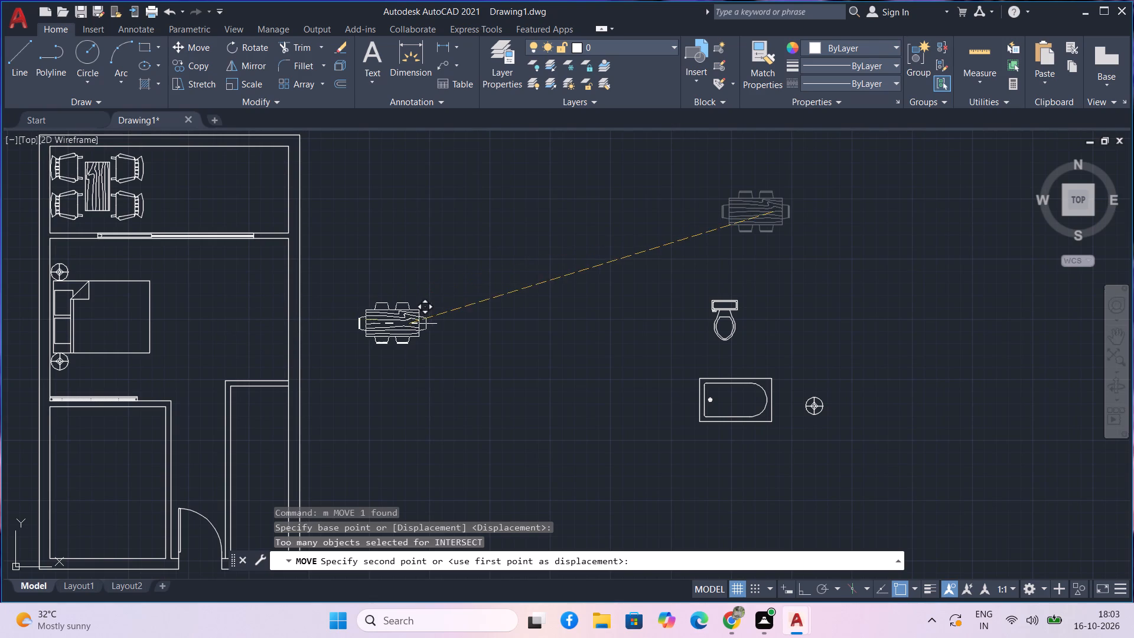
{"action": "left_click", "coordinate": [409, 324]}
{"action": "key", "text": "Escape"}
Rotate the dining table 90° clockwise about its east chair so that it runs north–south, and turn the grid display off.
{"action": "left_click_drag", "start_coordinate": [444, 359], "coordinate": [440, 347]}
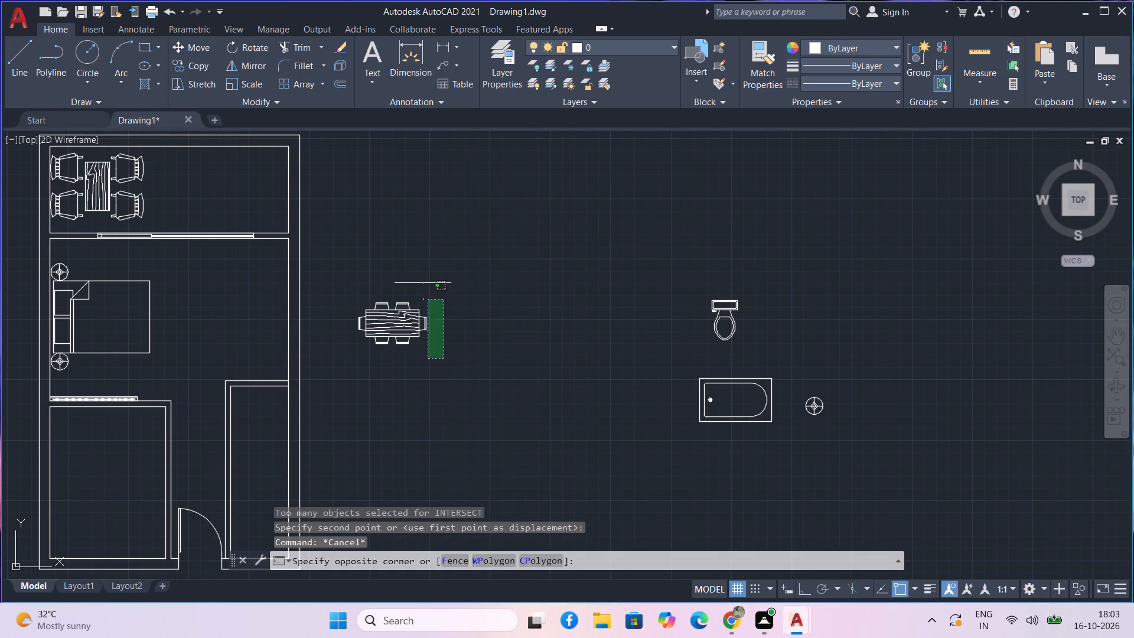
{"action": "left_click", "coordinate": [418, 268]}
{"action": "key", "text": "r"}
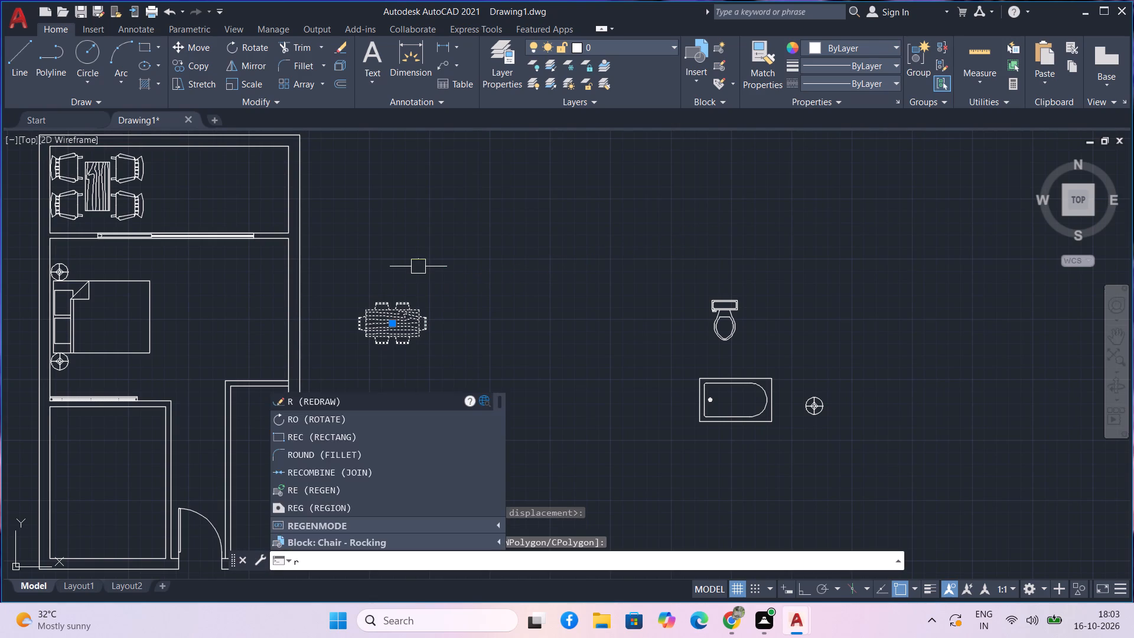
{"action": "type", "text": "o"}
{"action": "key", "text": "space"}
{"action": "left_click", "coordinate": [428, 317]}
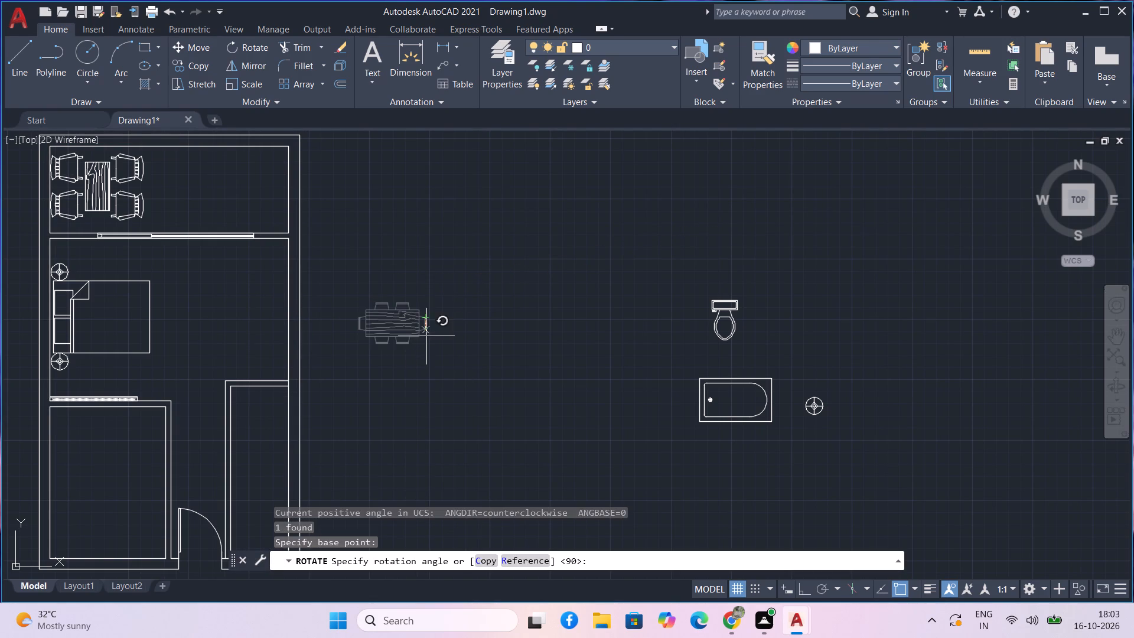
{"action": "key", "text": "F7"}
{"action": "left_click", "coordinate": [425, 340]}
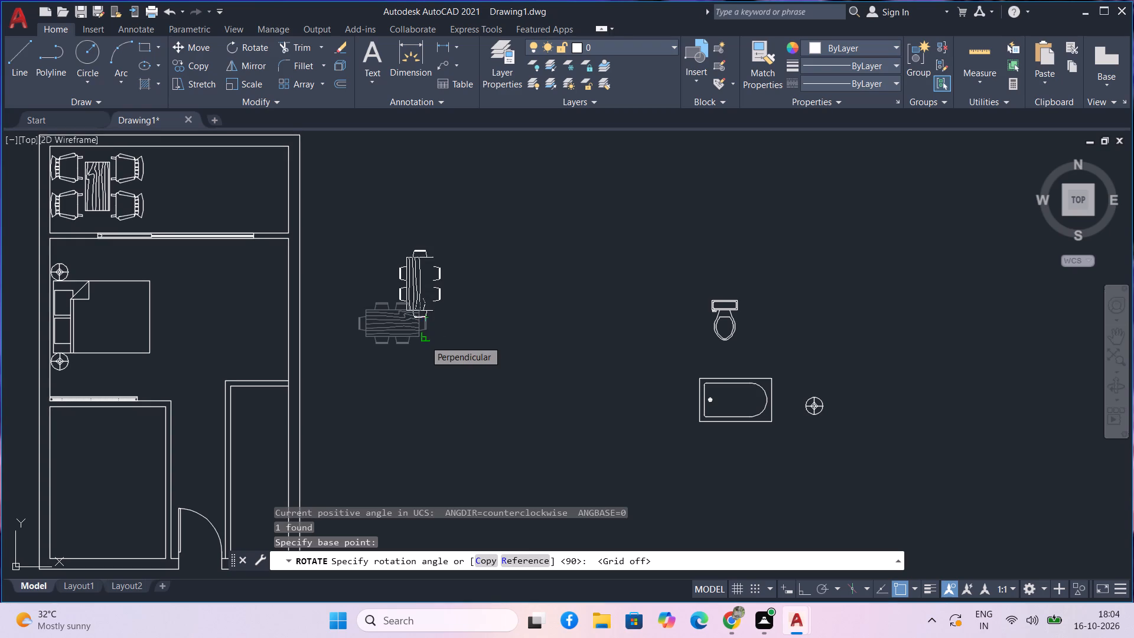
Move the rotated dining table into the middle room's southeast corner, with its south chair just above the narrow room's partition.
{"action": "left_click_drag", "start_coordinate": [445, 321], "coordinate": [421, 300]}
{"action": "left_click", "coordinate": [408, 291]}
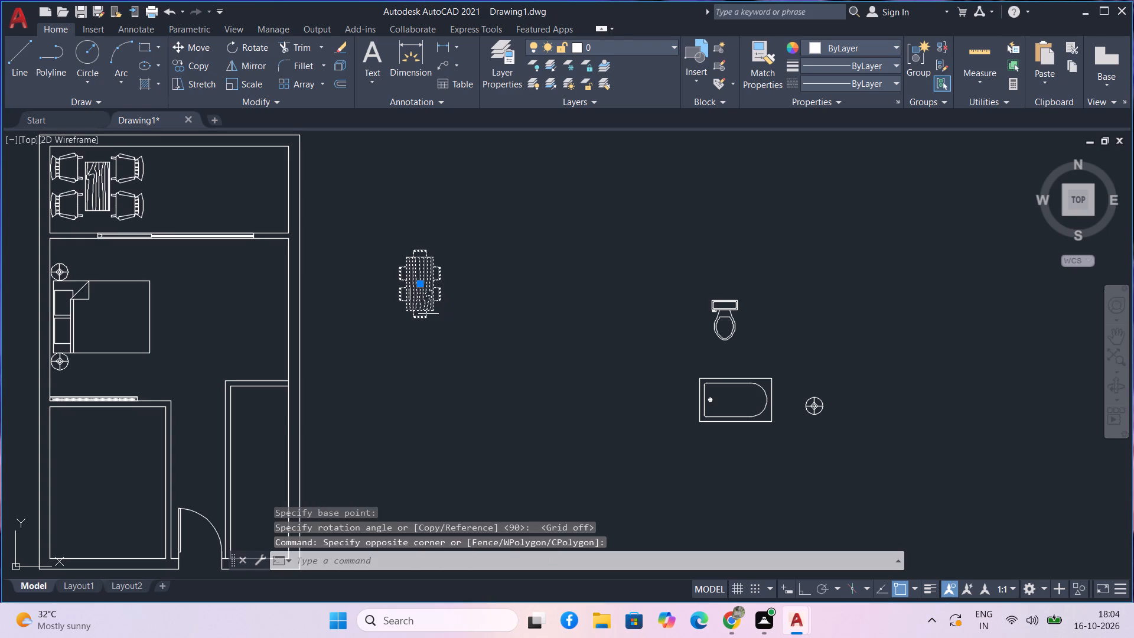
{"action": "type", "text": "m"}
{"action": "key", "text": "space"}
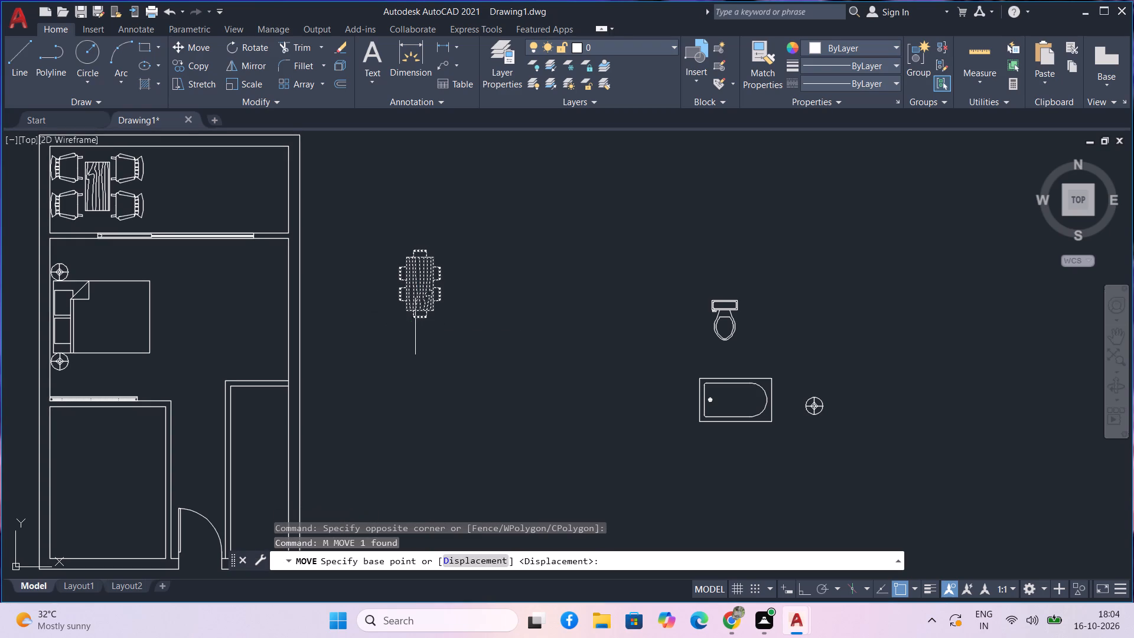
{"action": "left_click", "coordinate": [415, 317]}
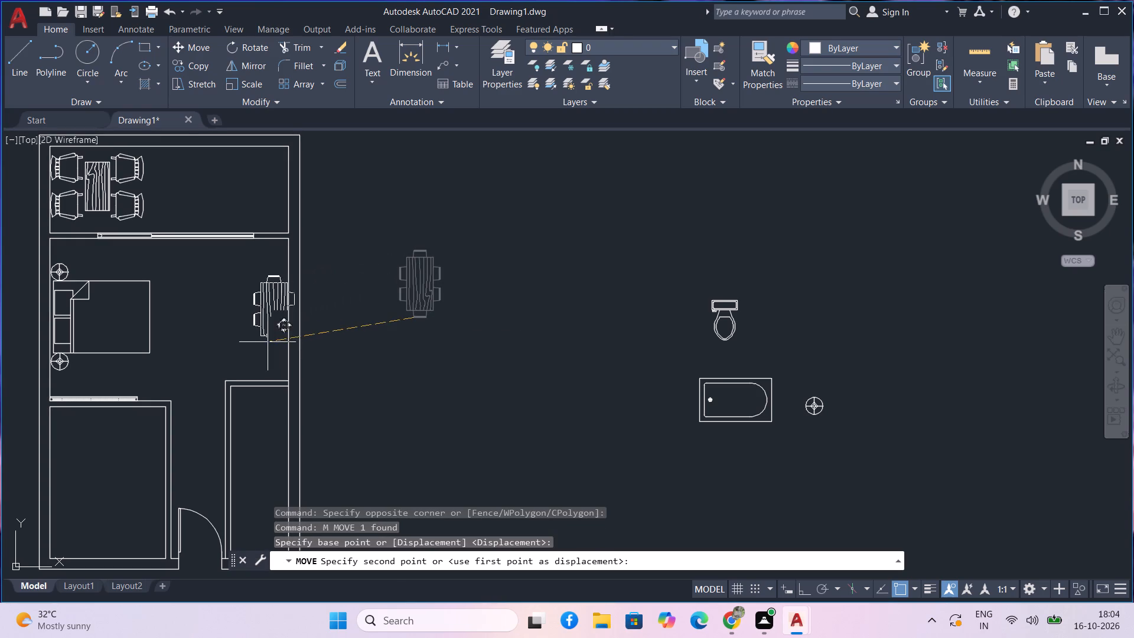
{"action": "scroll", "coordinate": [256, 340], "scroll_direction": "up", "scroll_amount": 1}
{"action": "middle_click_drag", "start_coordinate": [256, 340], "coordinate": [356, 340]}
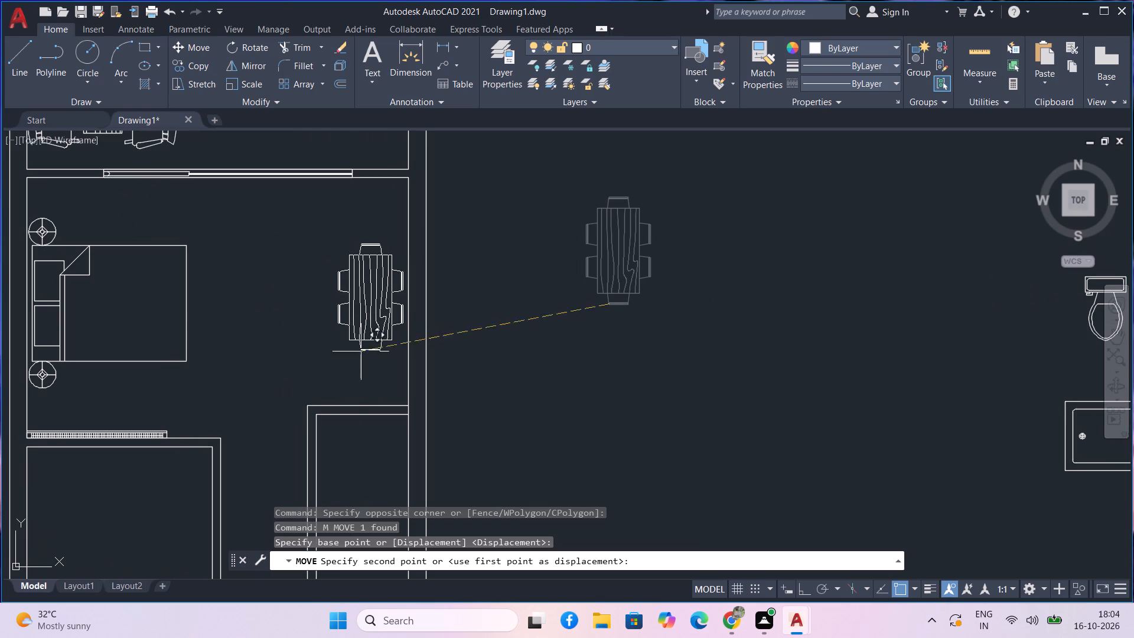
{"action": "middle_click_drag", "start_coordinate": [357, 395], "coordinate": [407, 393]}
{"action": "scroll", "coordinate": [357, 395], "scroll_direction": "up", "scroll_amount": 1}
{"action": "scroll", "coordinate": [405, 399], "scroll_direction": "up", "scroll_amount": 1}
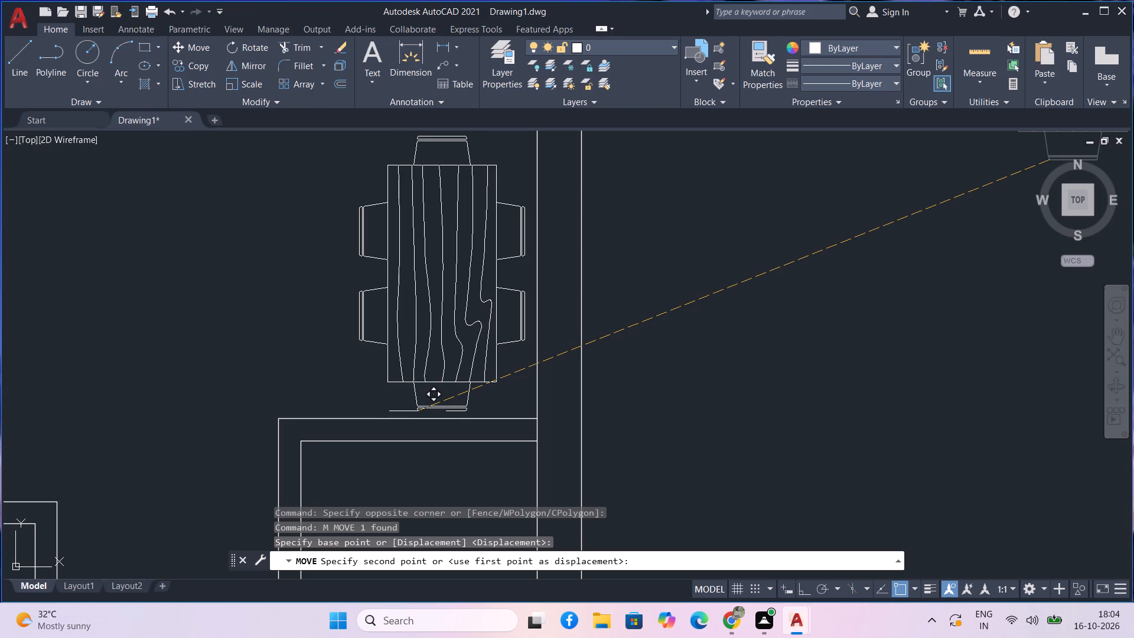
{"action": "left_click", "coordinate": [418, 416]}
{"action": "scroll", "coordinate": [468, 401], "scroll_direction": "down", "scroll_amount": 3}
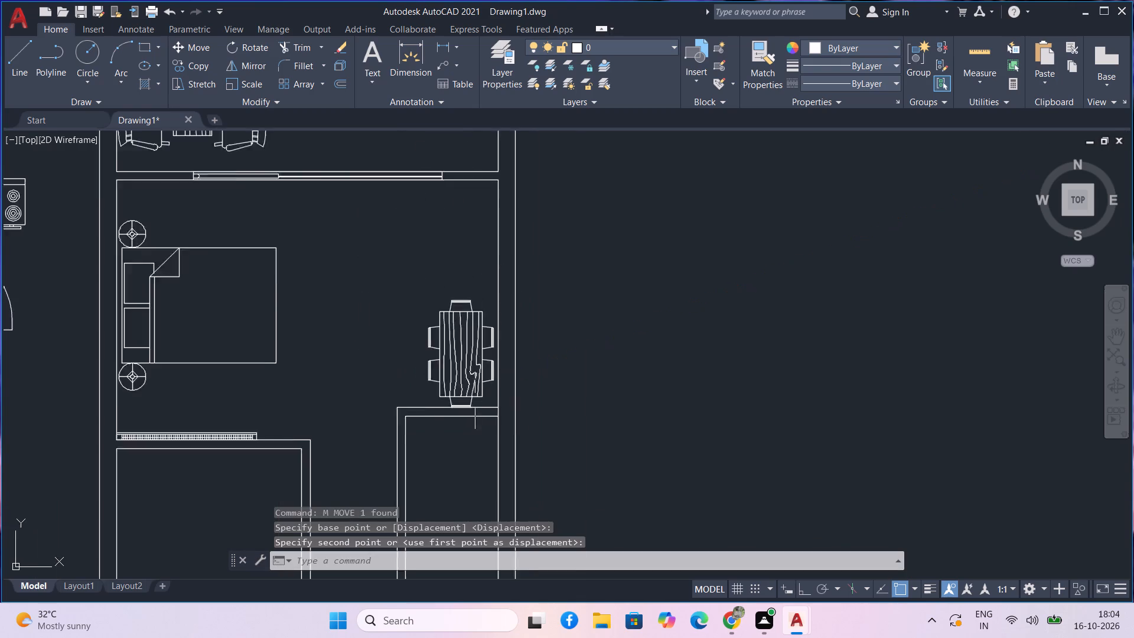
{"action": "middle_click_drag", "start_coordinate": [584, 403], "coordinate": [597, 320]}
{"action": "middle_click_drag", "start_coordinate": [603, 328], "coordinate": [607, 314]}
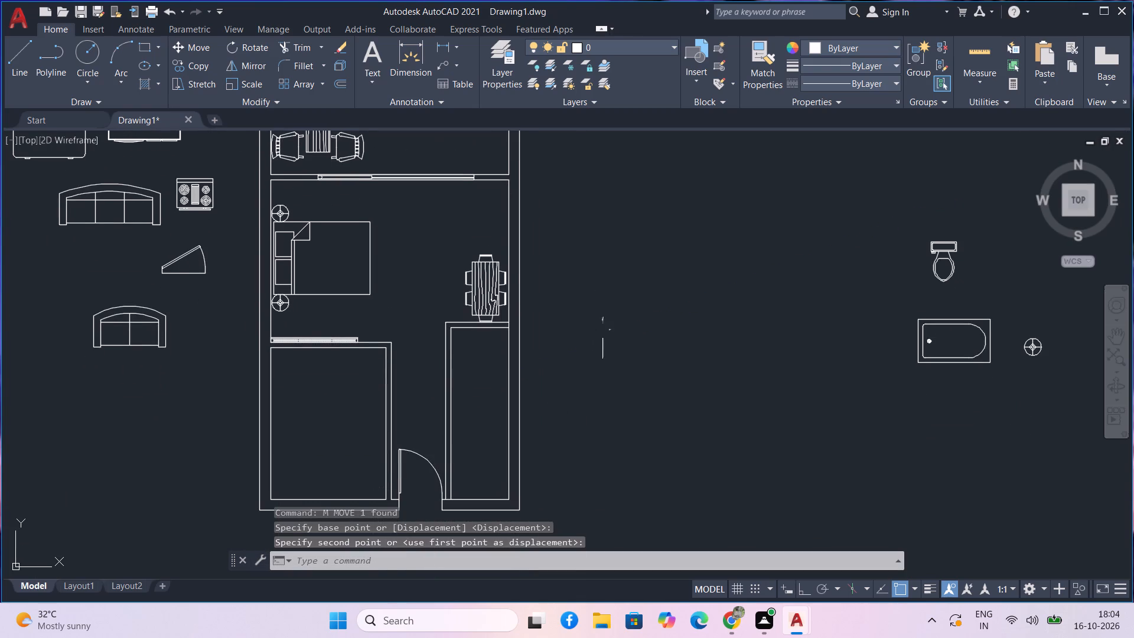
{"action": "middle_click_drag", "start_coordinate": [607, 314], "coordinate": [608, 297]}
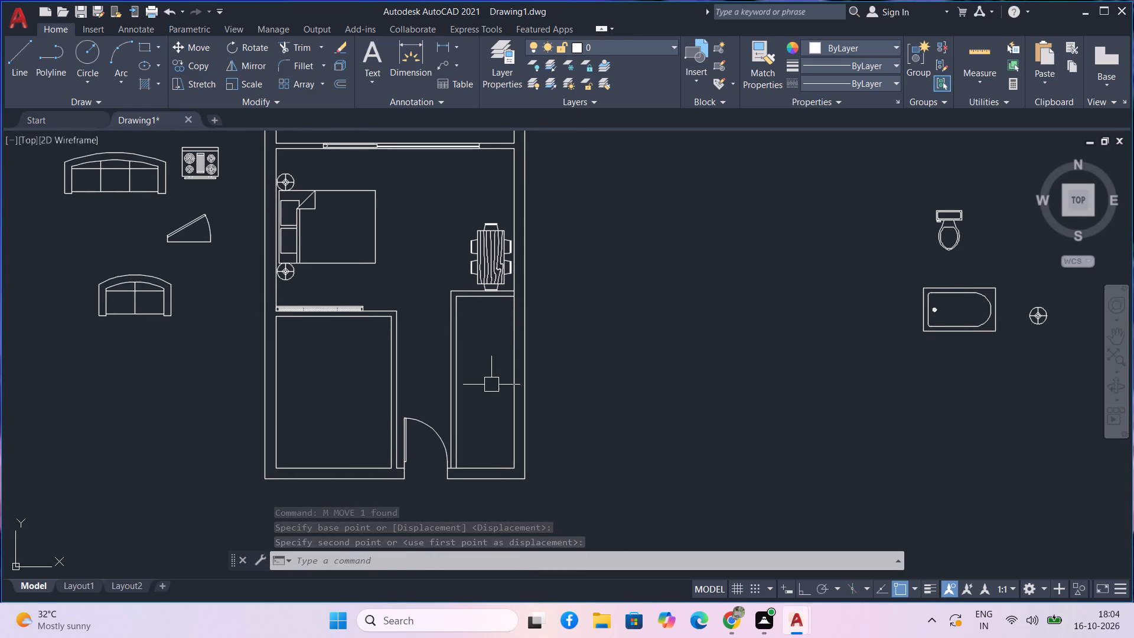
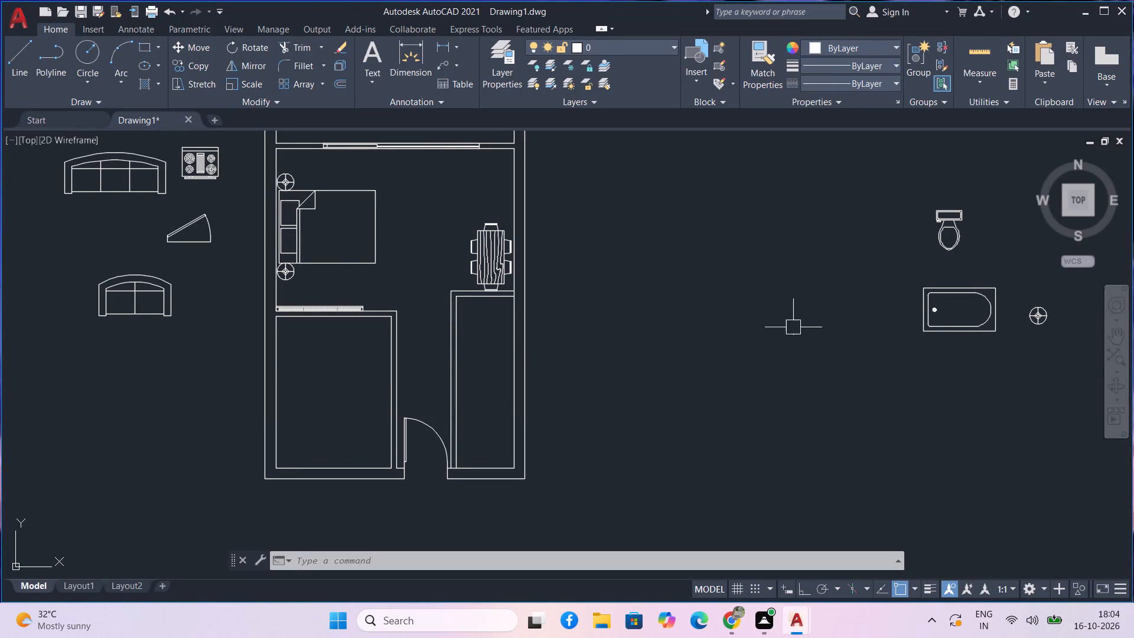
Move the bathtub into the southwest room, setting its south edge on the south wall's inner face near the southwest corner.
{"action": "left_click", "coordinate": [960, 328]}
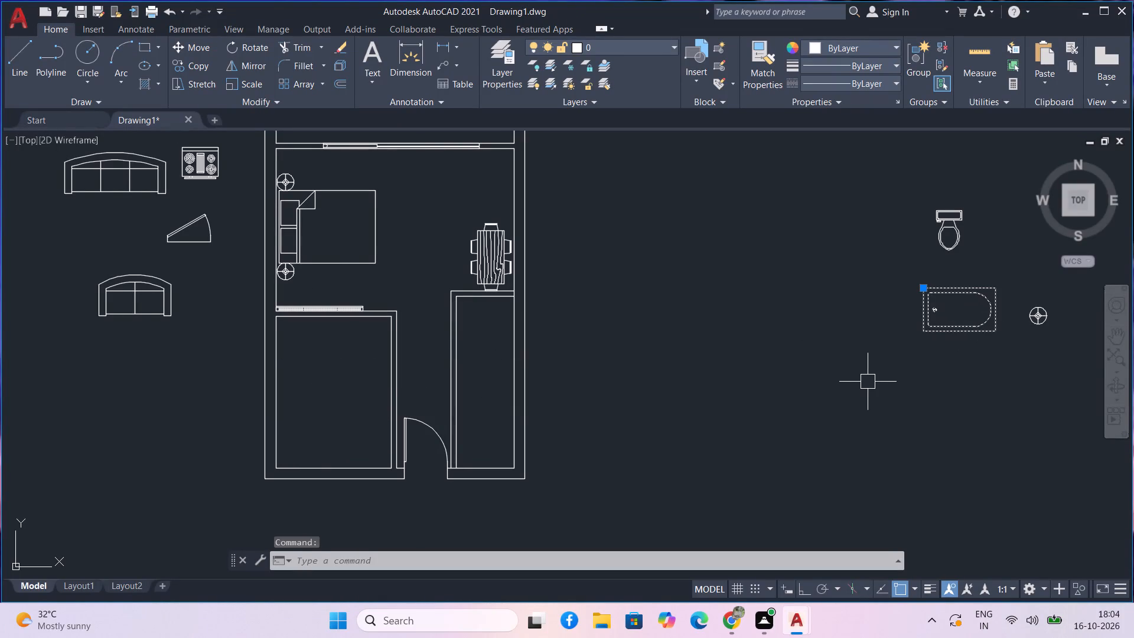
{"action": "type", "text": "m"}
{"action": "key", "text": "space"}
{"action": "left_click_drag", "start_coordinate": [920, 326], "coordinate": [804, 415]}
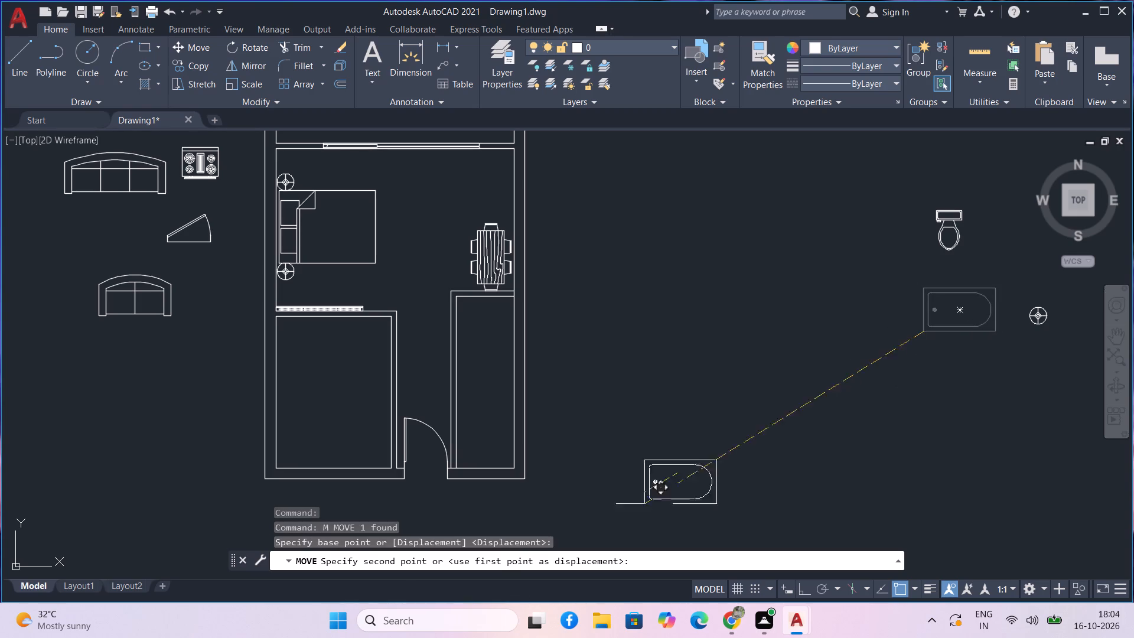
{"action": "scroll", "coordinate": [280, 455], "scroll_direction": "up", "scroll_amount": 2}
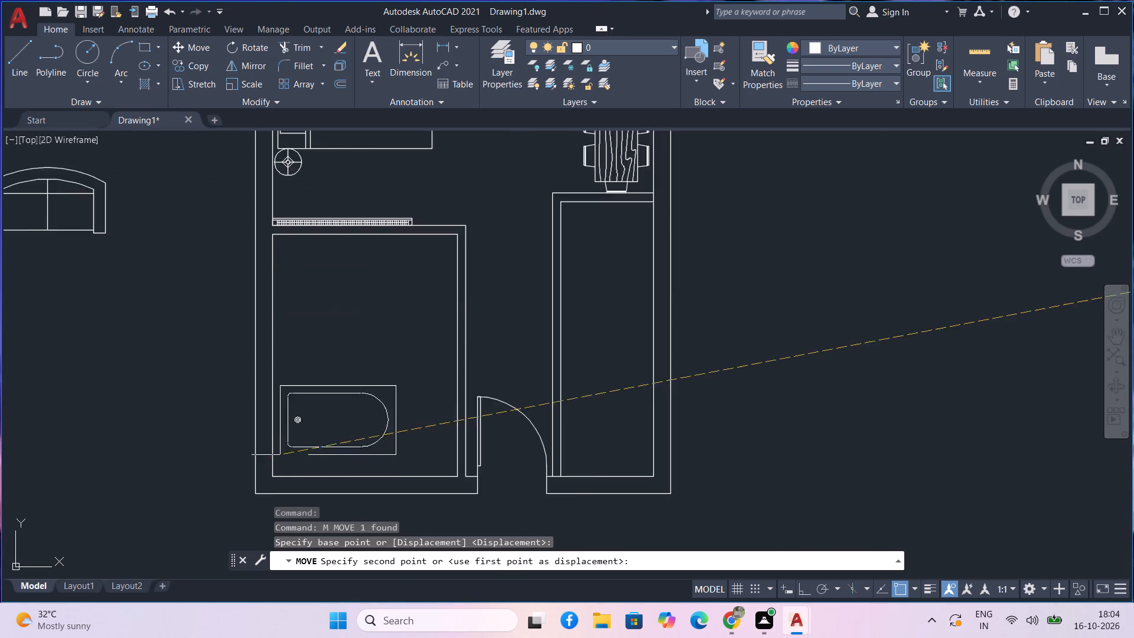
{"action": "middle_click_drag", "start_coordinate": [280, 455], "coordinate": [319, 393]}
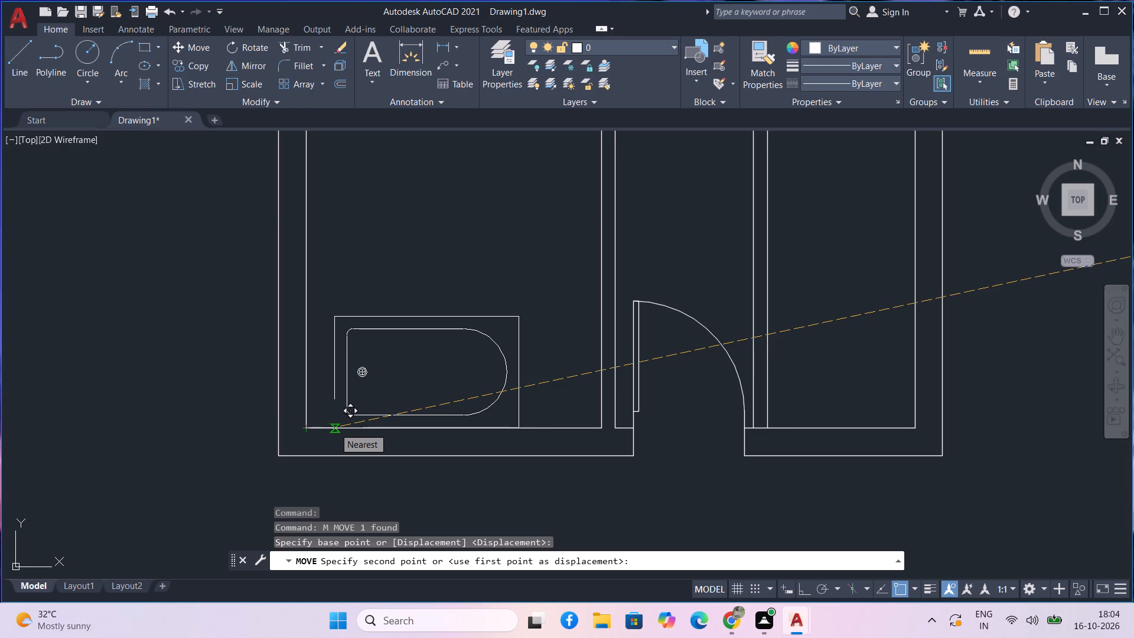
{"action": "left_click", "coordinate": [328, 428]}
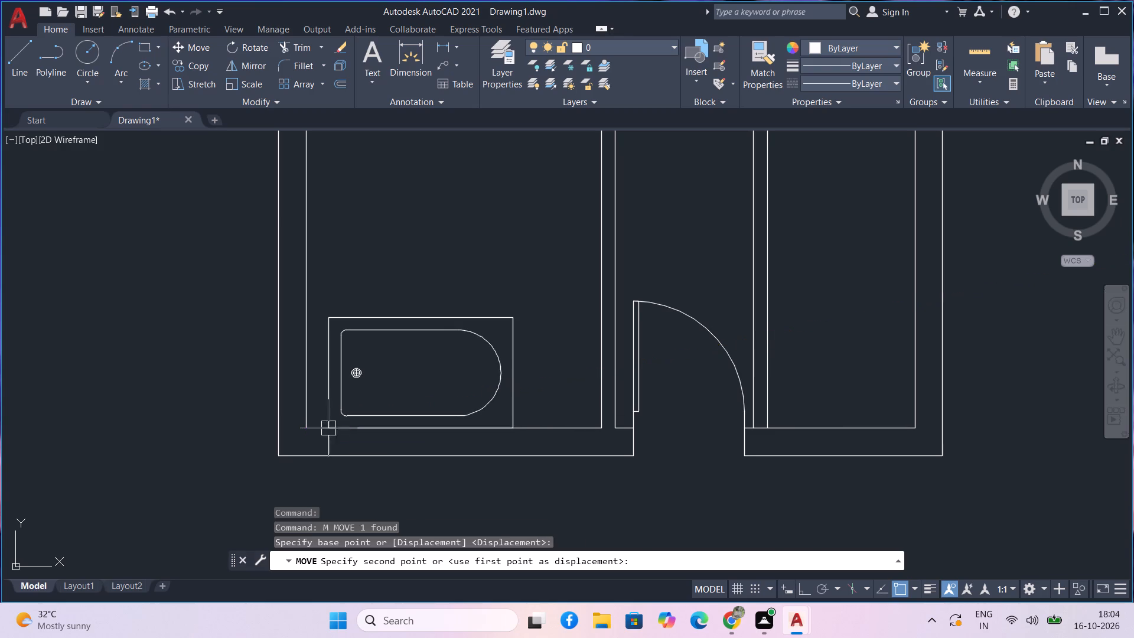
{"action": "scroll", "coordinate": [427, 353], "scroll_direction": "down", "scroll_amount": 1}
{"action": "middle_click_drag", "start_coordinate": [427, 353], "coordinate": [427, 415]}
{"action": "scroll", "coordinate": [427, 353], "scroll_direction": "down", "scroll_amount": 1}
{"action": "scroll", "coordinate": [427, 415], "scroll_direction": "down", "scroll_amount": 1}
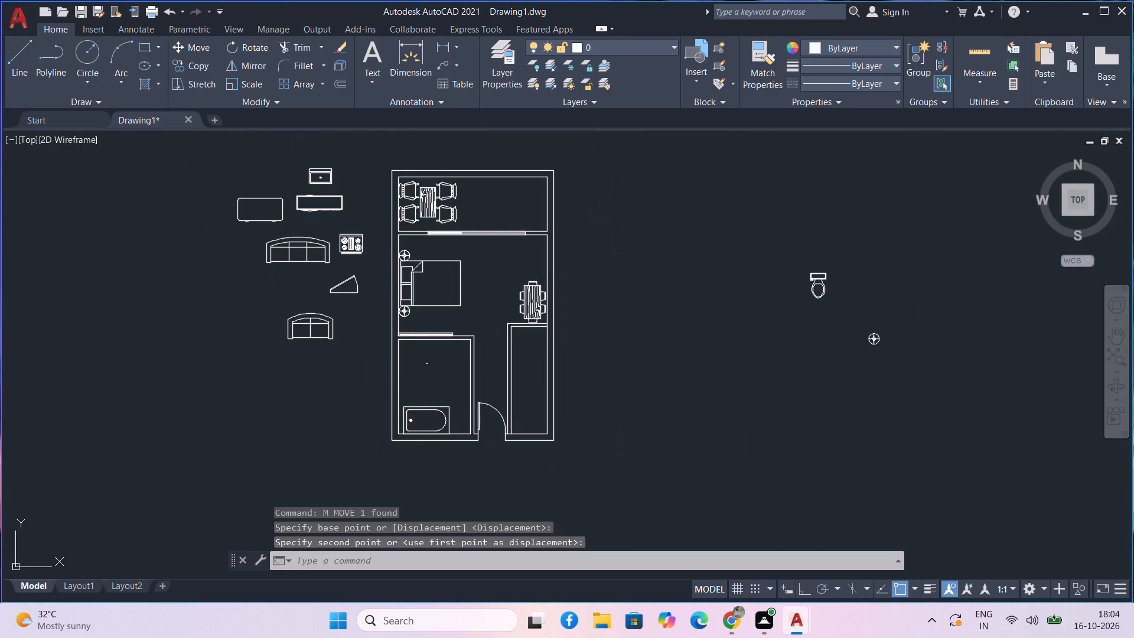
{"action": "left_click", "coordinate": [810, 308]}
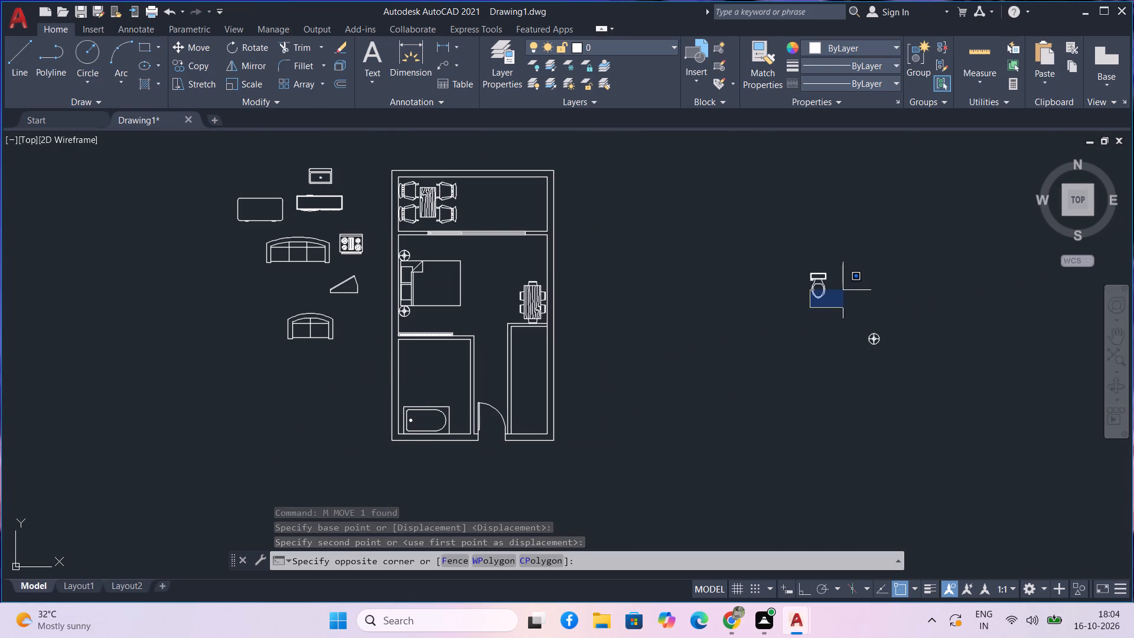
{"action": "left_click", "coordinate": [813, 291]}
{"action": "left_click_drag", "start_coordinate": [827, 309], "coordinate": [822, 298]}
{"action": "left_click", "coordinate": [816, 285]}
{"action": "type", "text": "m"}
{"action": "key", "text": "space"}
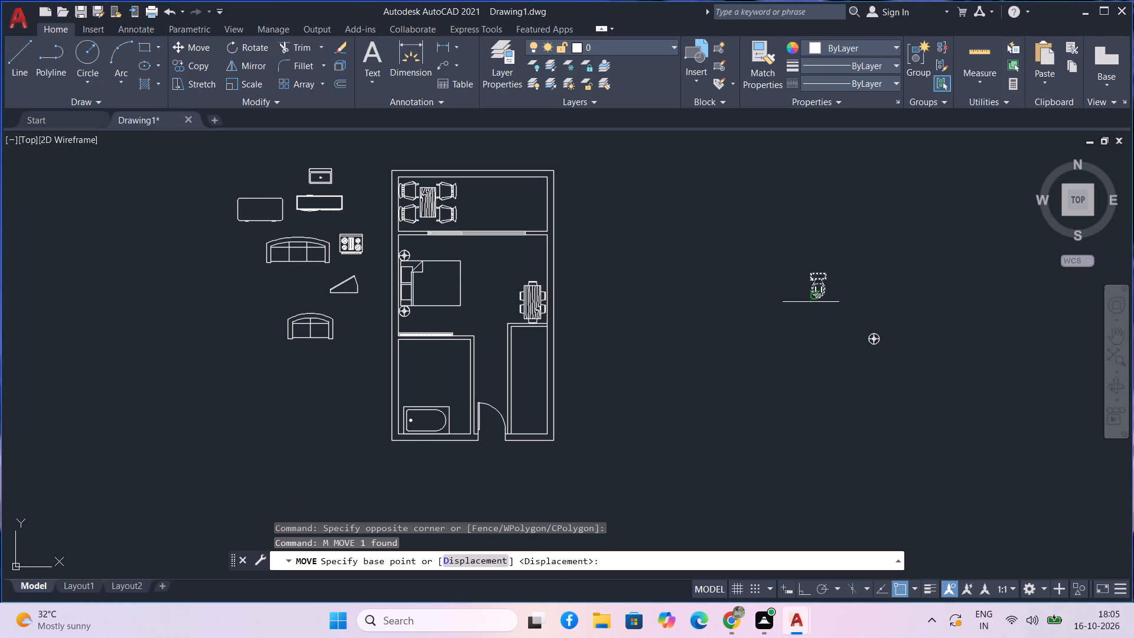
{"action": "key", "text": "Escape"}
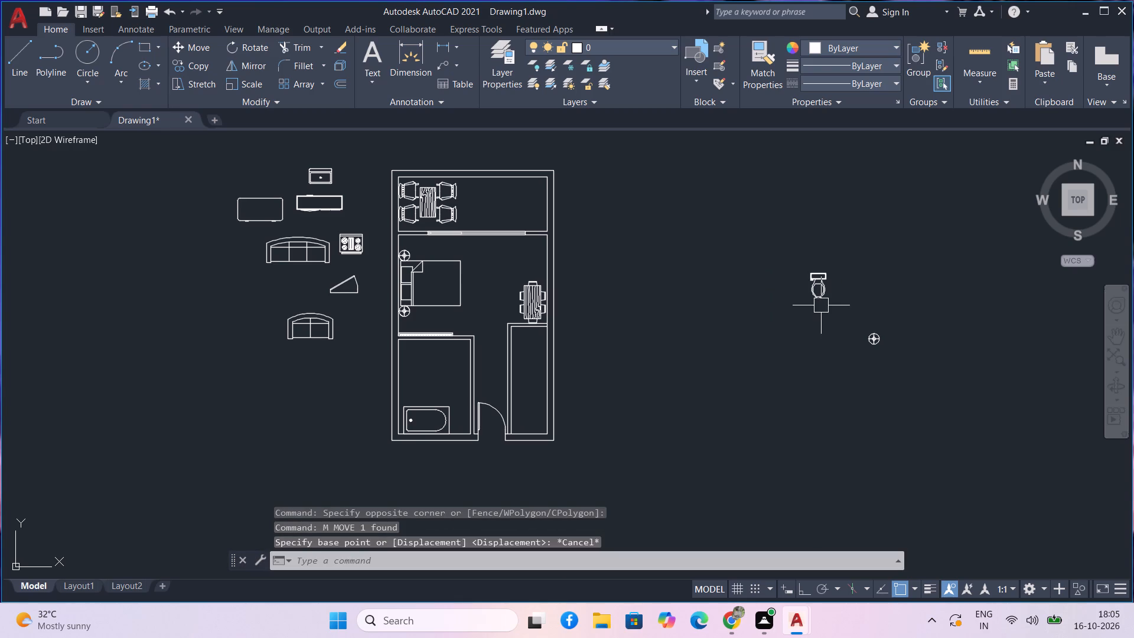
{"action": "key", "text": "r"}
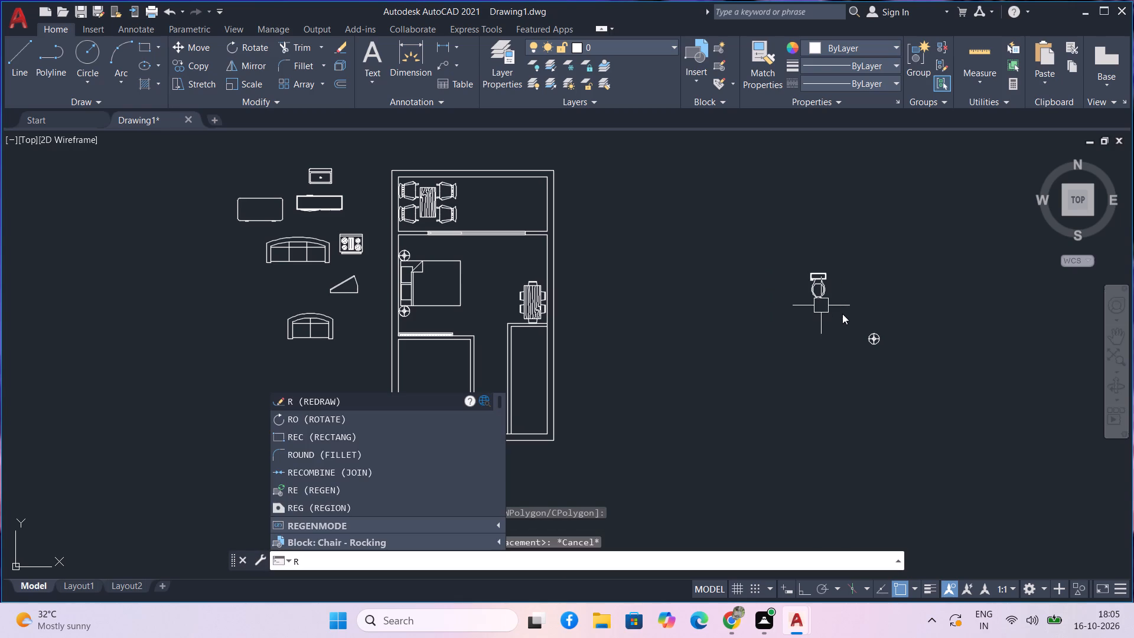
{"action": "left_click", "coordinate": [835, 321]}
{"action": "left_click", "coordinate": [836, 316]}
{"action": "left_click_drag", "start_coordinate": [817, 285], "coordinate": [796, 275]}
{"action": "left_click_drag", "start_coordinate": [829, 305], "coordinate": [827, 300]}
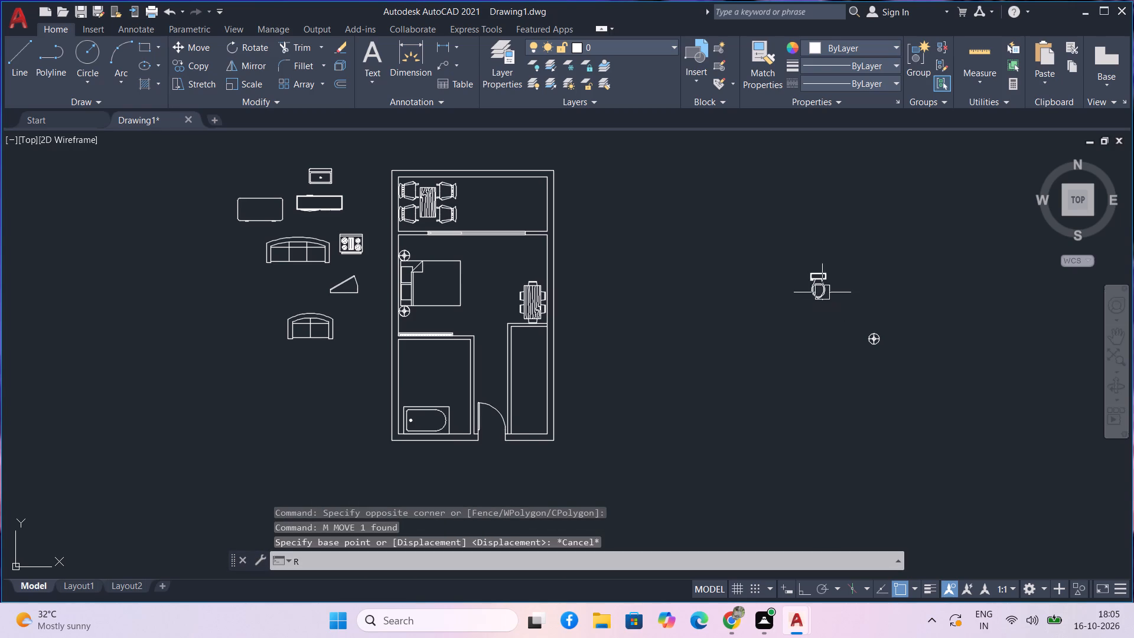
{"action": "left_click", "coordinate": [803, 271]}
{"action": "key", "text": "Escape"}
Rotate the toilet 90° counterclockwise about a point at its bowl's front so that its tank faces west.
{"action": "left_click_drag", "start_coordinate": [836, 307], "coordinate": [819, 298]}
{"action": "left_click", "coordinate": [809, 292]}
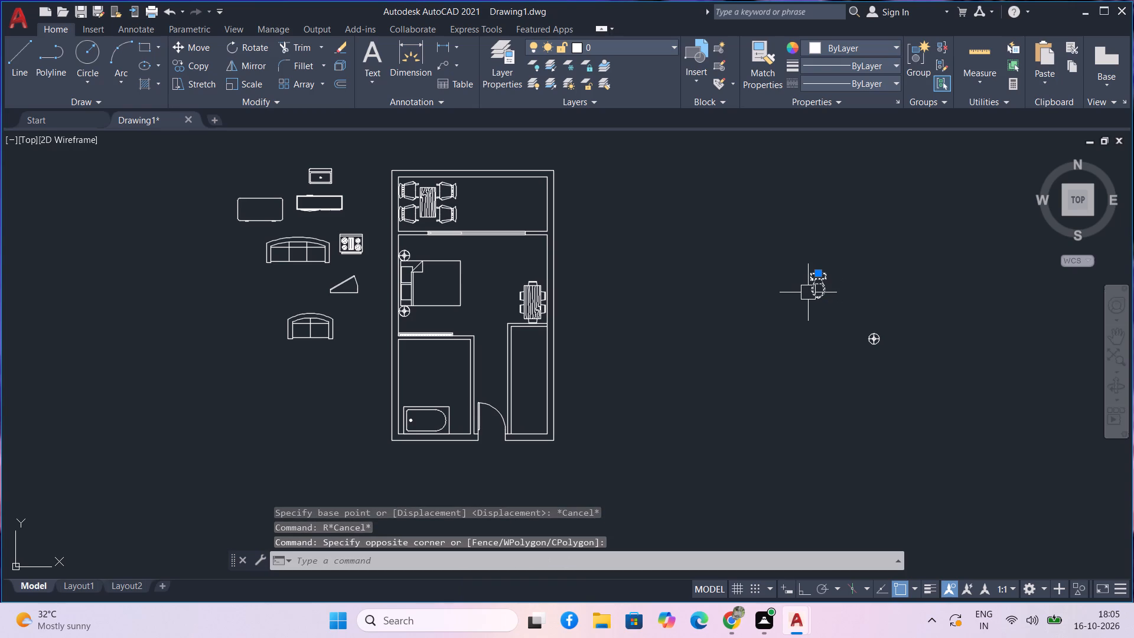
{"action": "key", "text": "r"}
{"action": "key", "text": "o"}
{"action": "key", "text": "space"}
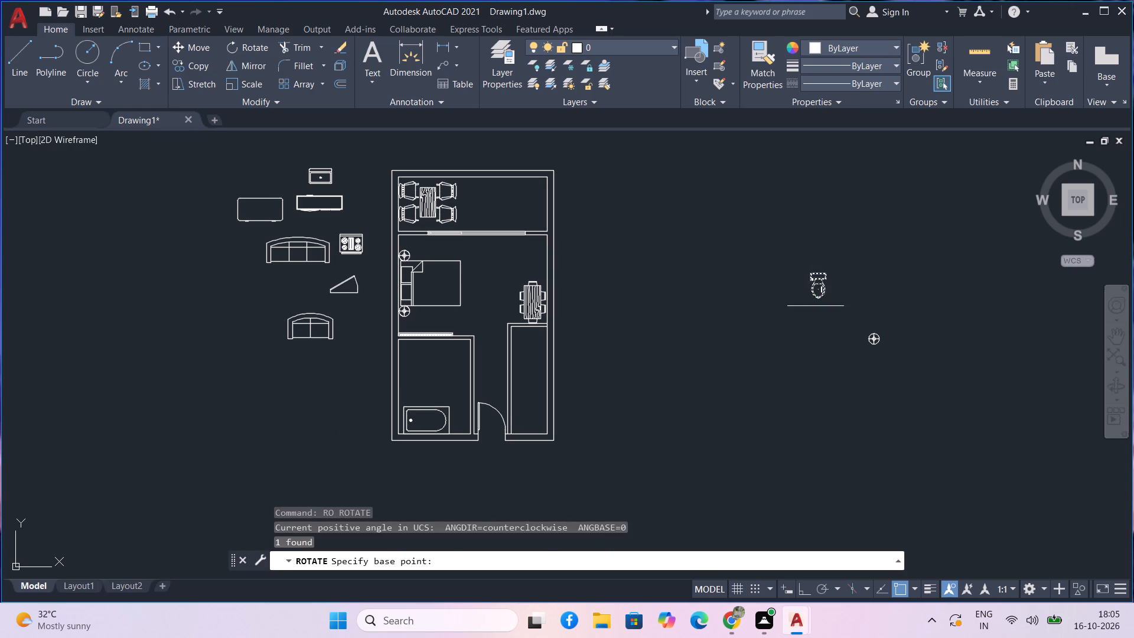
{"action": "left_click", "coordinate": [816, 302]}
{"action": "key", "text": "F8"}
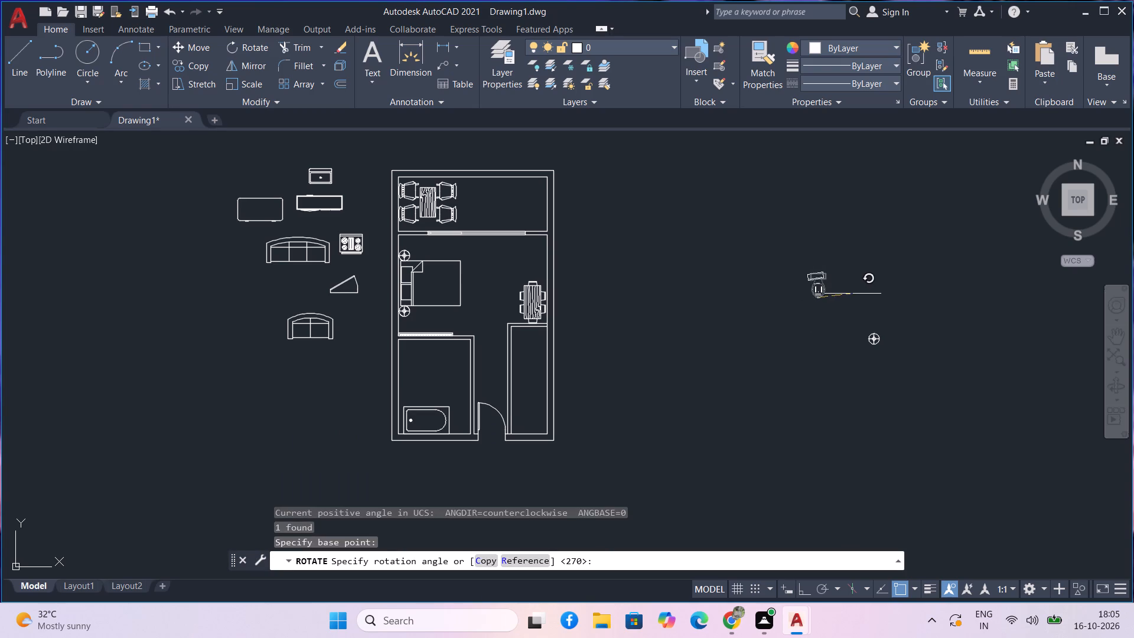
{"action": "left_click", "coordinate": [786, 257]}
Move the rotated toilet into the bathroom's northwest corner, with the back of its tank against the west wall's inner face.
{"action": "left_click_drag", "start_coordinate": [827, 328], "coordinate": [697, 191]}
{"action": "left_click", "coordinate": [696, 191]}
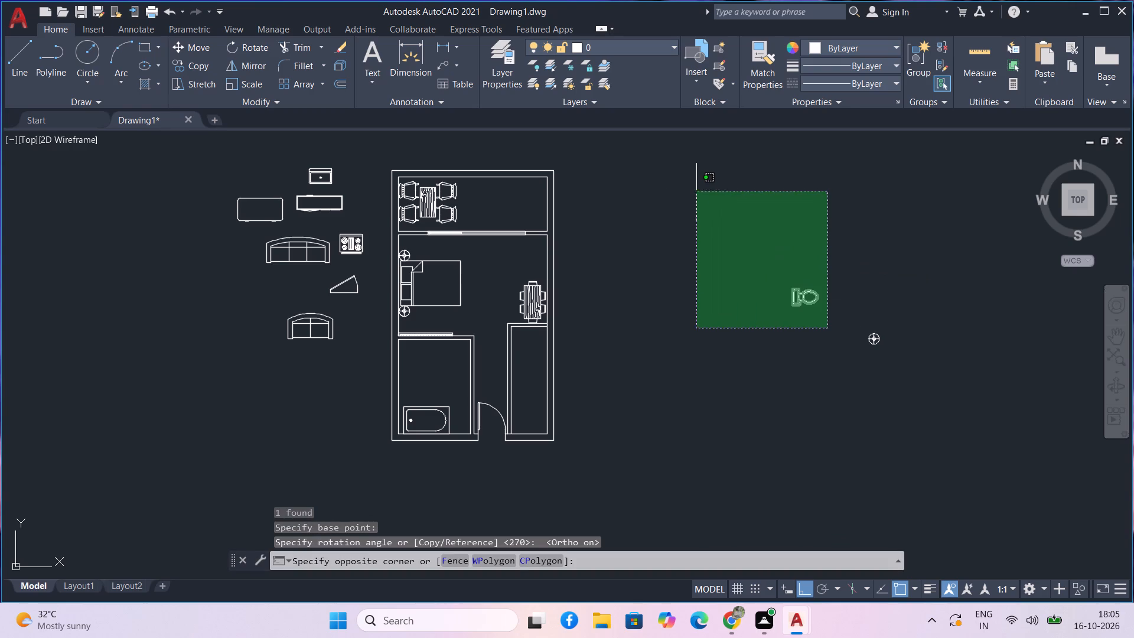
{"action": "type", "text": "m"}
{"action": "key", "text": "space"}
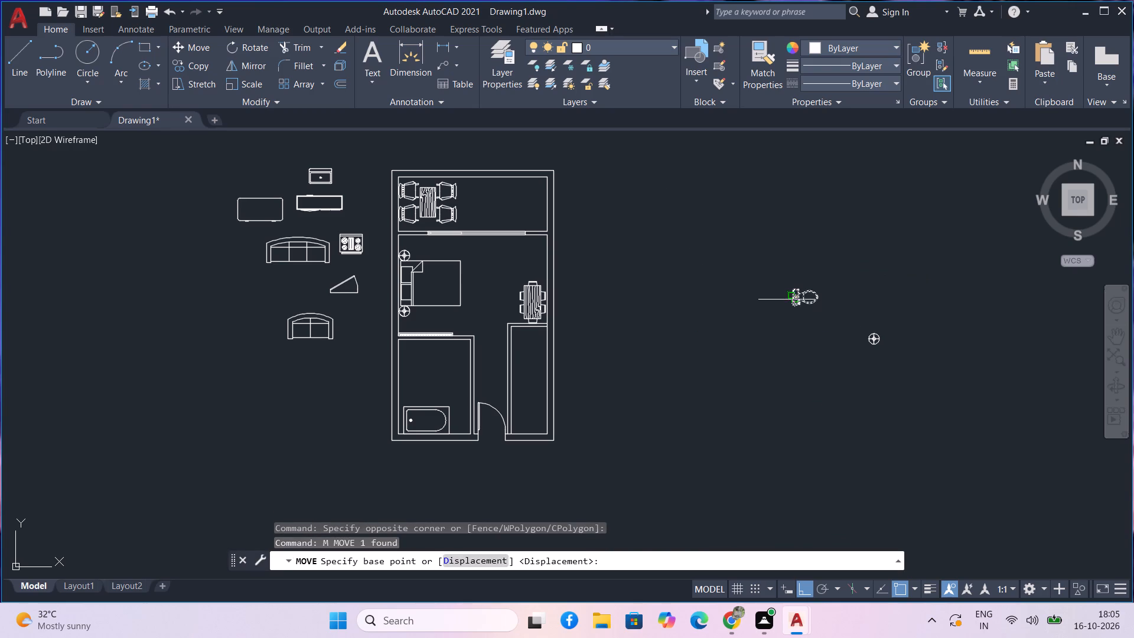
{"action": "left_click", "coordinate": [787, 300]}
{"action": "key", "text": "F8"}
{"action": "middle_click_drag", "start_coordinate": [588, 402], "coordinate": [585, 399]}
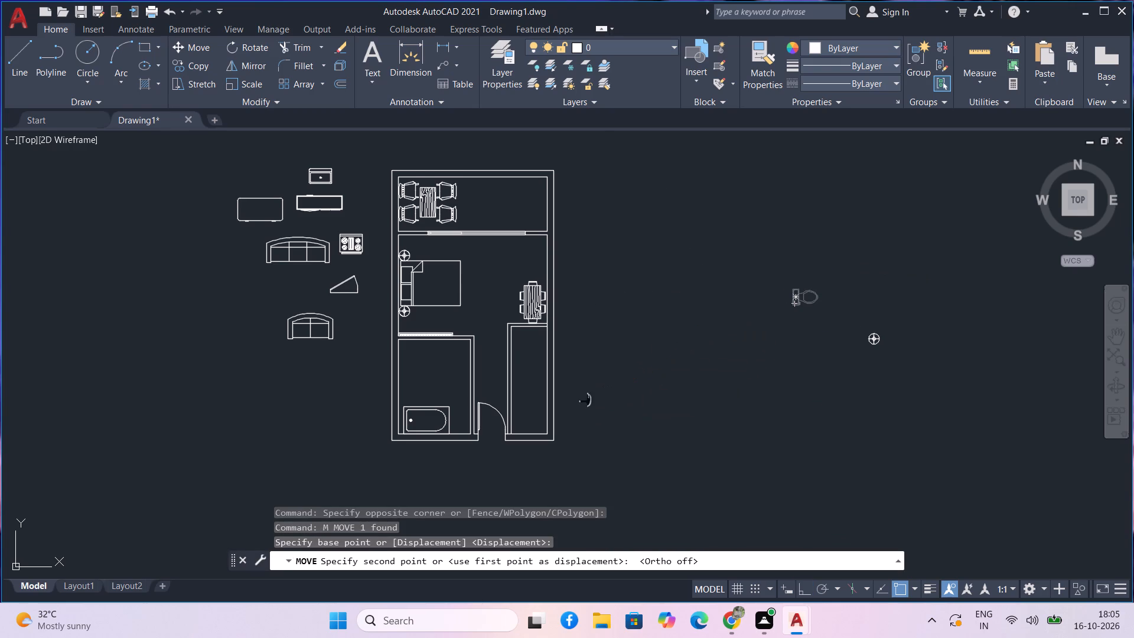
{"action": "middle_click_drag", "start_coordinate": [585, 399], "coordinate": [636, 320]}
{"action": "scroll", "coordinate": [490, 302], "scroll_direction": "up", "scroll_amount": 2}
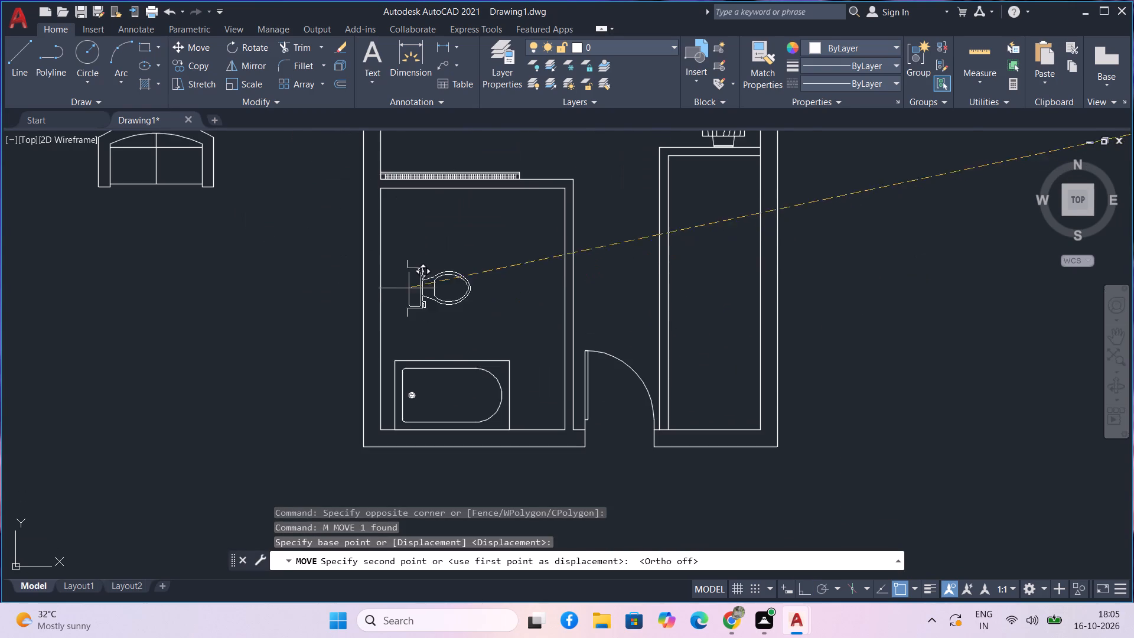
{"action": "scroll", "coordinate": [403, 286], "scroll_direction": "up", "scroll_amount": 1}
{"action": "scroll", "coordinate": [400, 281], "scroll_direction": "down", "scroll_amount": 2}
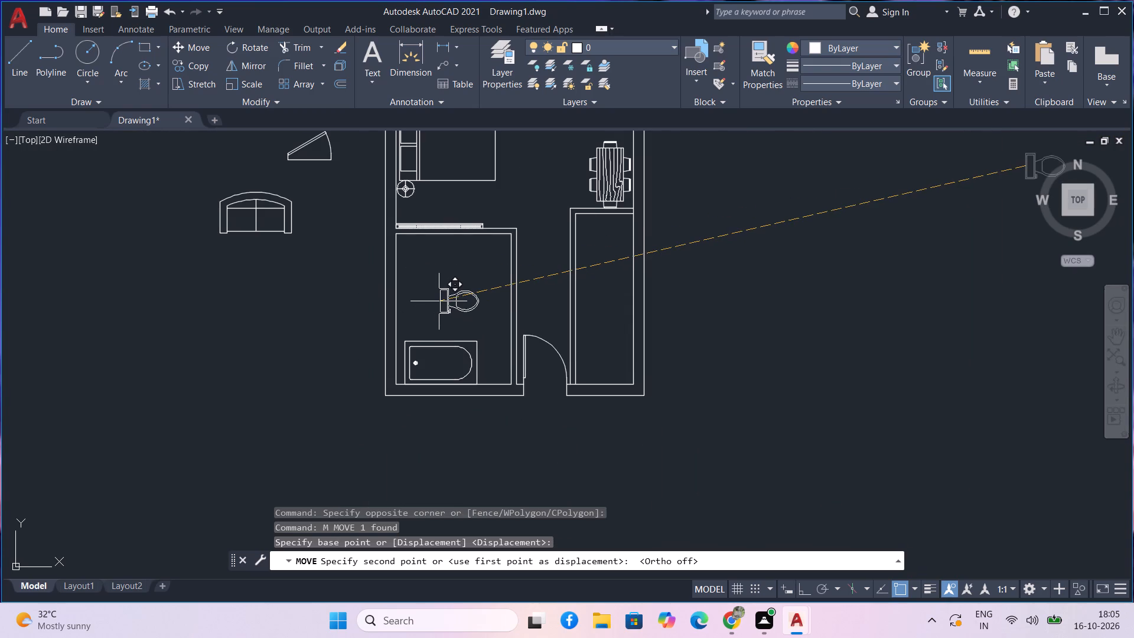
{"action": "scroll", "coordinate": [419, 288], "scroll_direction": "up", "scroll_amount": 2}
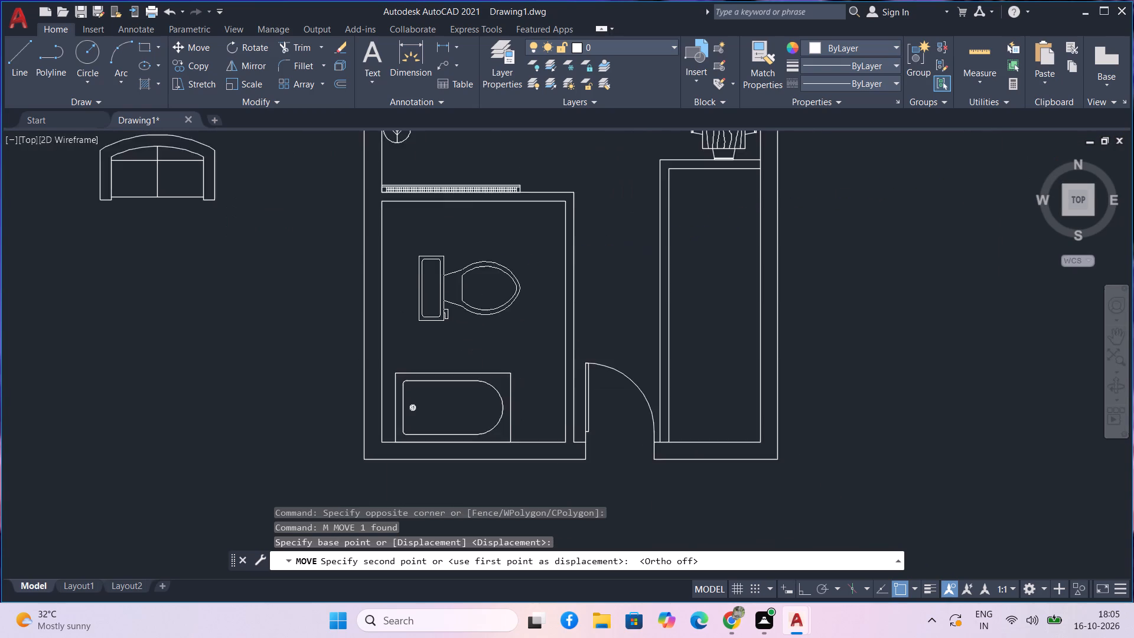
{"action": "middle_click_drag", "start_coordinate": [392, 269], "coordinate": [408, 297]}
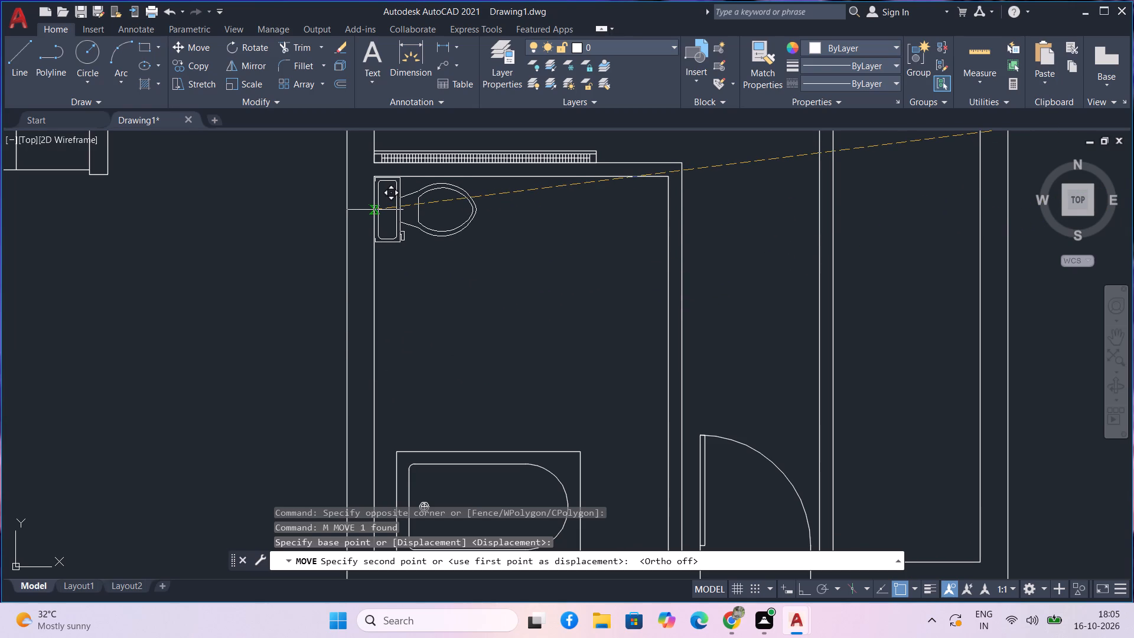
{"action": "middle_click_drag", "start_coordinate": [382, 227], "coordinate": [390, 267]}
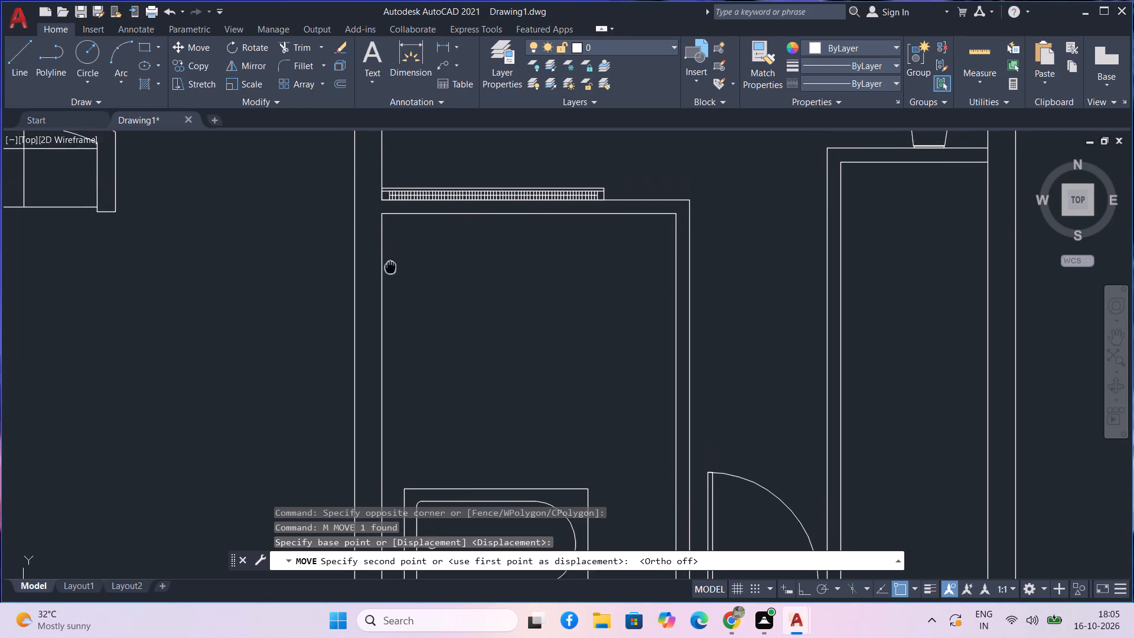
{"action": "scroll", "coordinate": [392, 258], "scroll_direction": "up", "scroll_amount": 2}
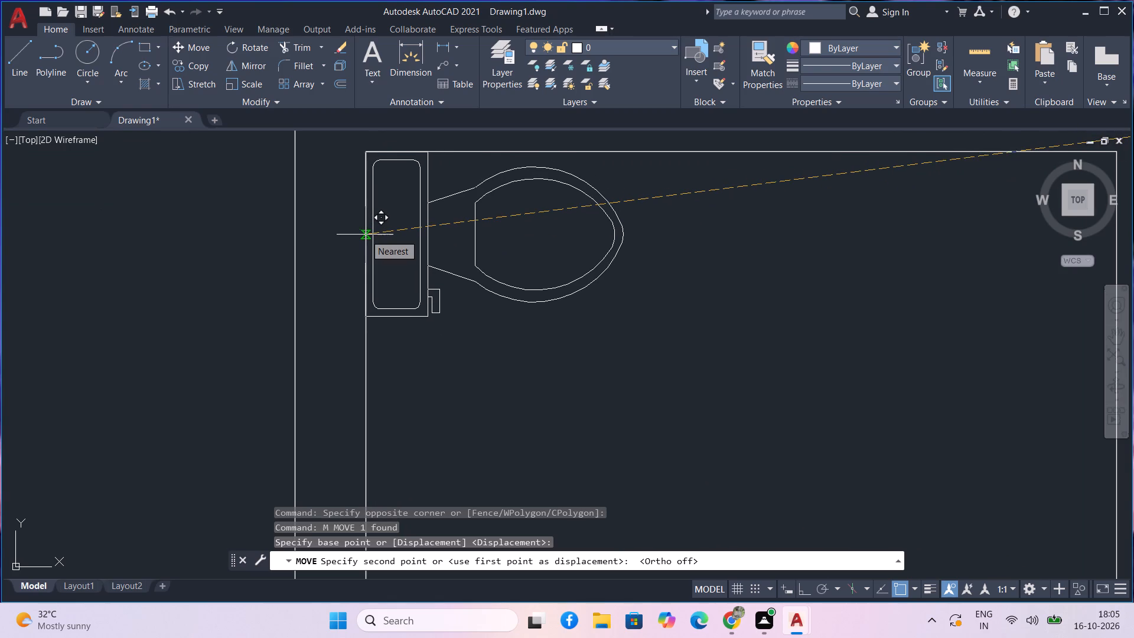
{"action": "left_click", "coordinate": [365, 235]}
{"action": "scroll", "coordinate": [530, 274], "scroll_direction": "down", "scroll_amount": 3}
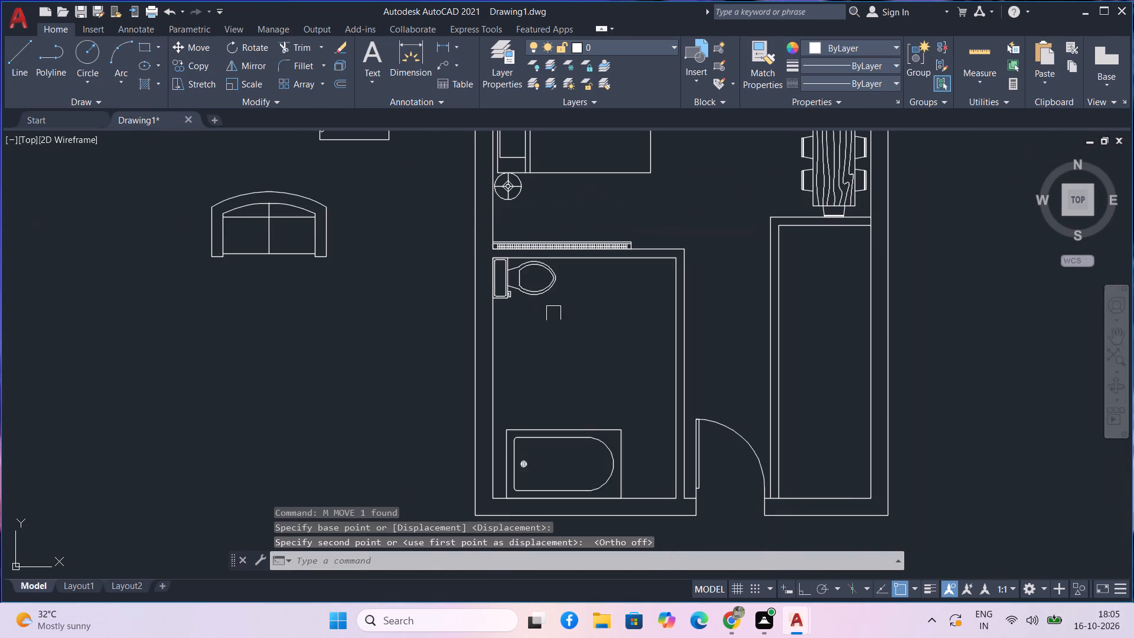
{"action": "middle_click_drag", "start_coordinate": [597, 314], "coordinate": [434, 291]}
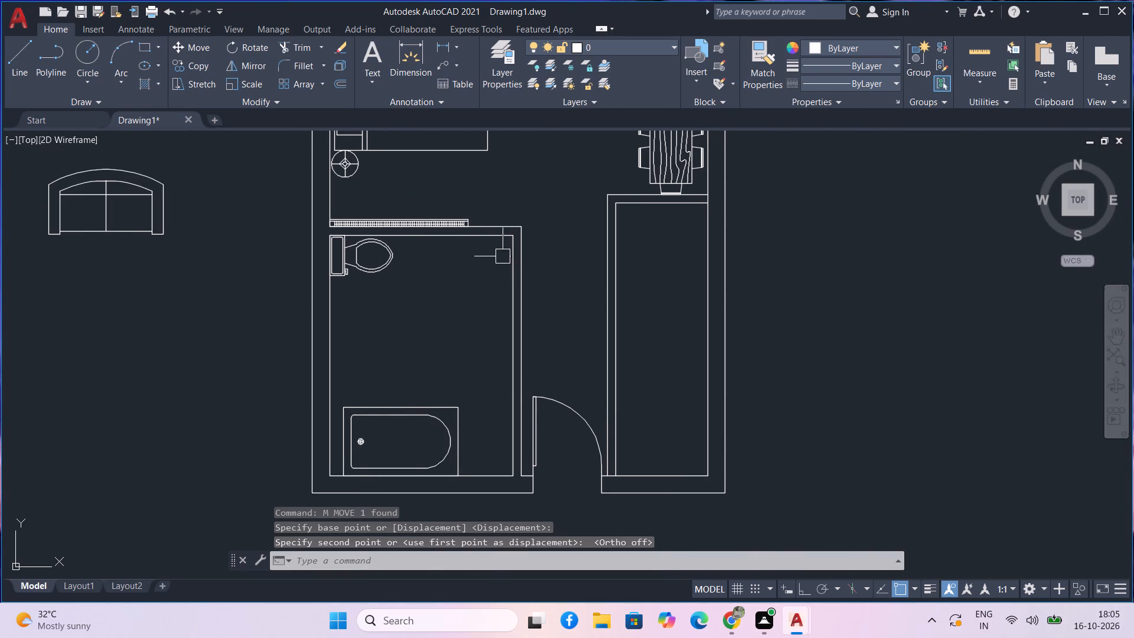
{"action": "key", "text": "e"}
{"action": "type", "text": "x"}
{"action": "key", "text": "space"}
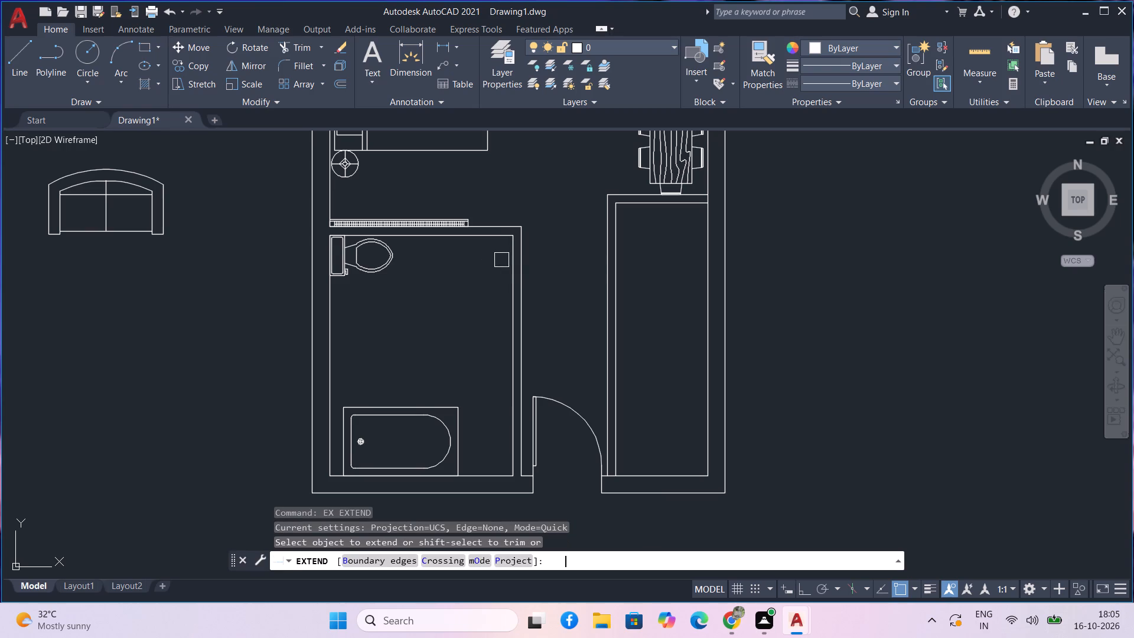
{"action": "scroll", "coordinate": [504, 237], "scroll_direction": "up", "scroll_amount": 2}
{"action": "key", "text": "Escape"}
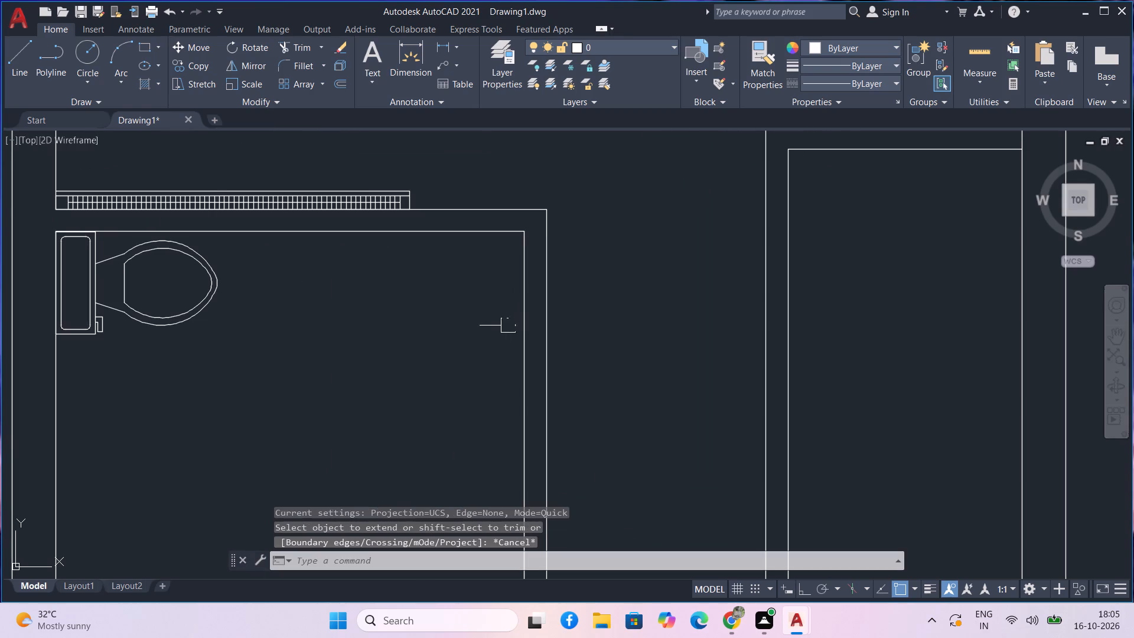
Draw a short horizontal line across the bathroom's east partition, from the room's inner northeast corner to the partition's outer face.
{"action": "type", "text": "l l"}
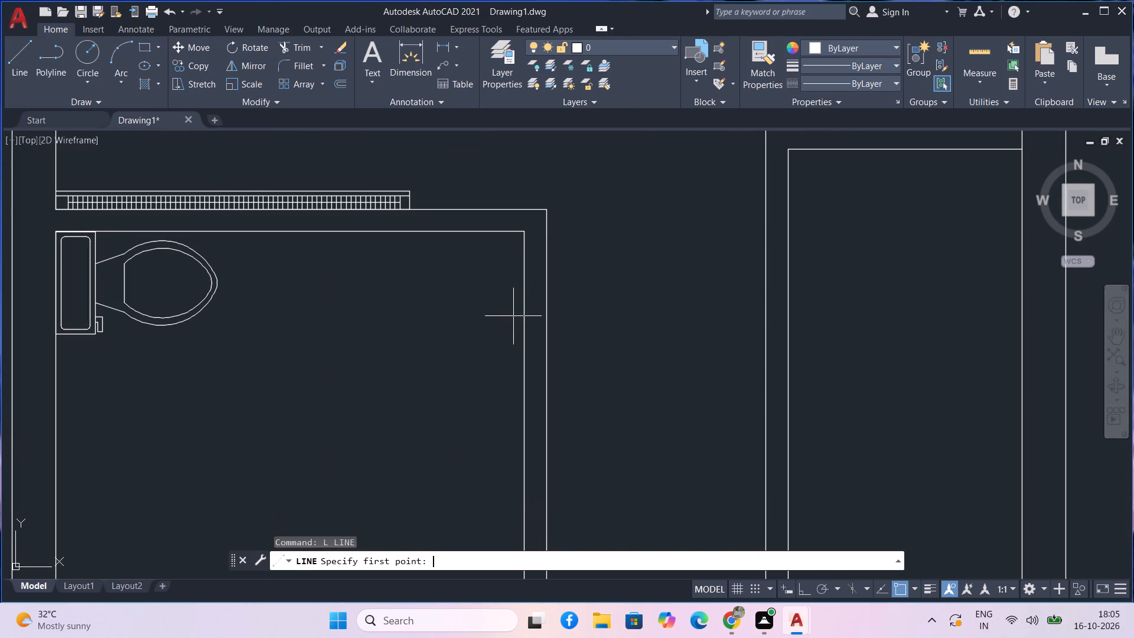
{"action": "scroll", "coordinate": [526, 245], "scroll_direction": "up", "scroll_amount": 2}
{"action": "left_click", "coordinate": [520, 210]}
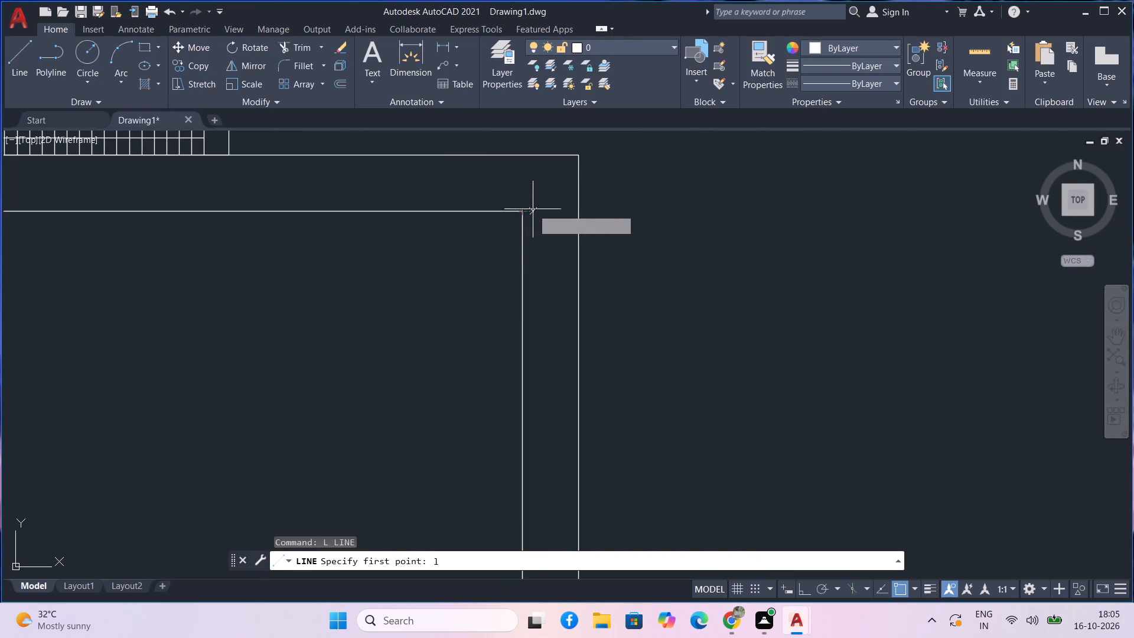
{"action": "left_click", "coordinate": [577, 212]}
{"action": "key", "text": "space"}
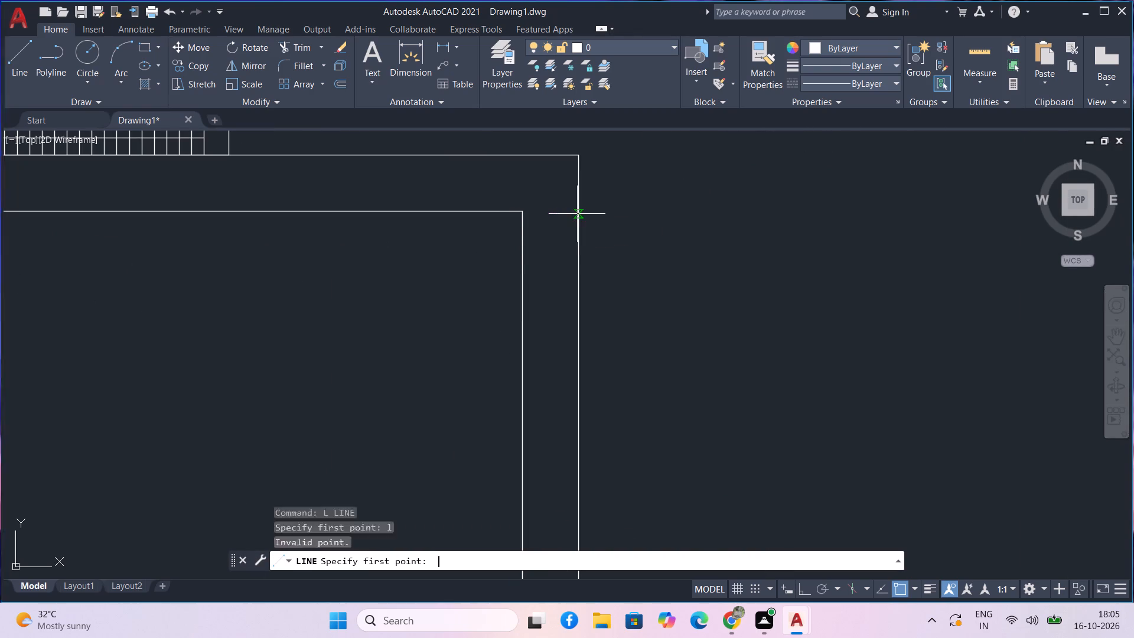
{"action": "type", "text": "l"}
{"action": "key", "text": "space"}
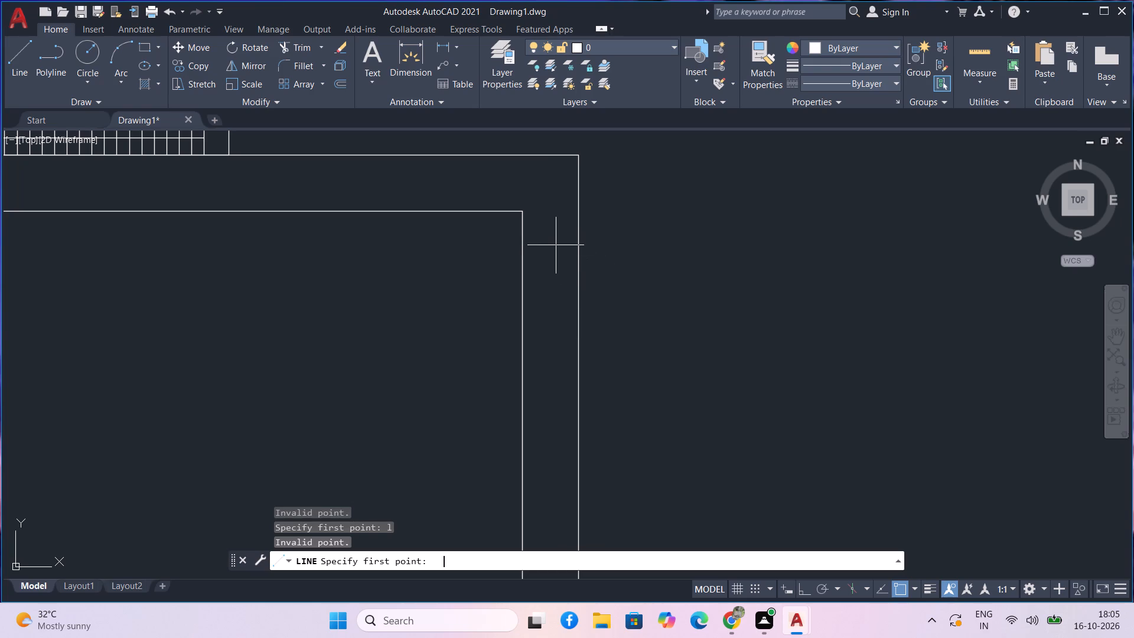
{"action": "left_click", "coordinate": [526, 213]}
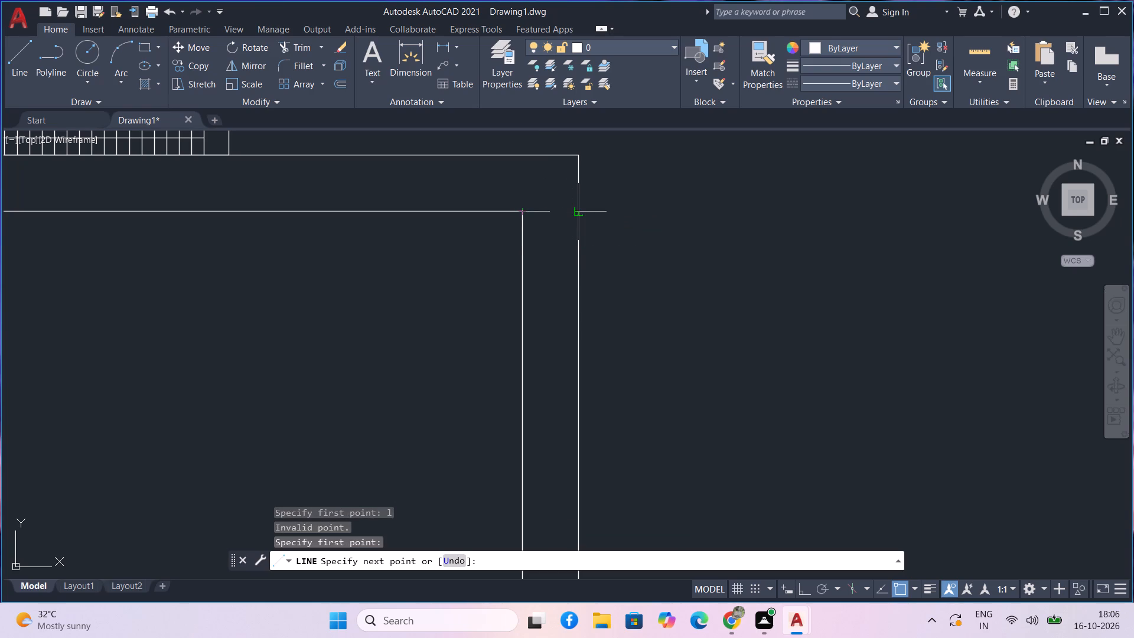
{"action": "left_click", "coordinate": [576, 214]}
{"action": "key", "text": "space"}
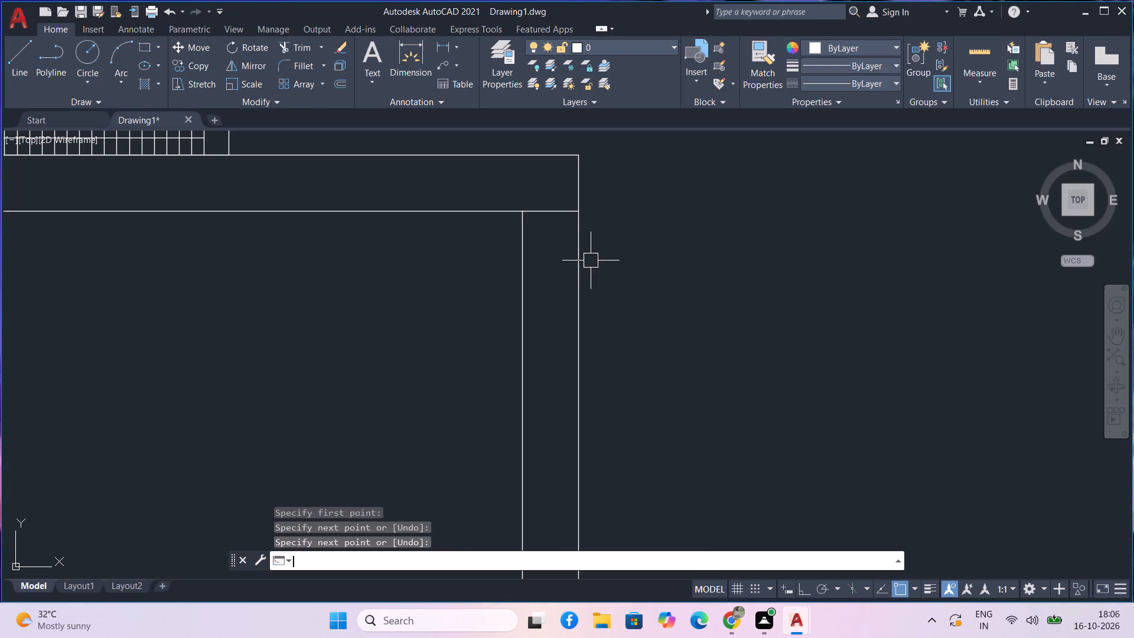
Offset the short line across the top of the bathroom's east partition 3" to the south.
{"action": "middle_click_drag", "start_coordinate": [599, 239], "coordinate": [599, 205]}
{"action": "middle_click", "coordinate": [599, 204]}
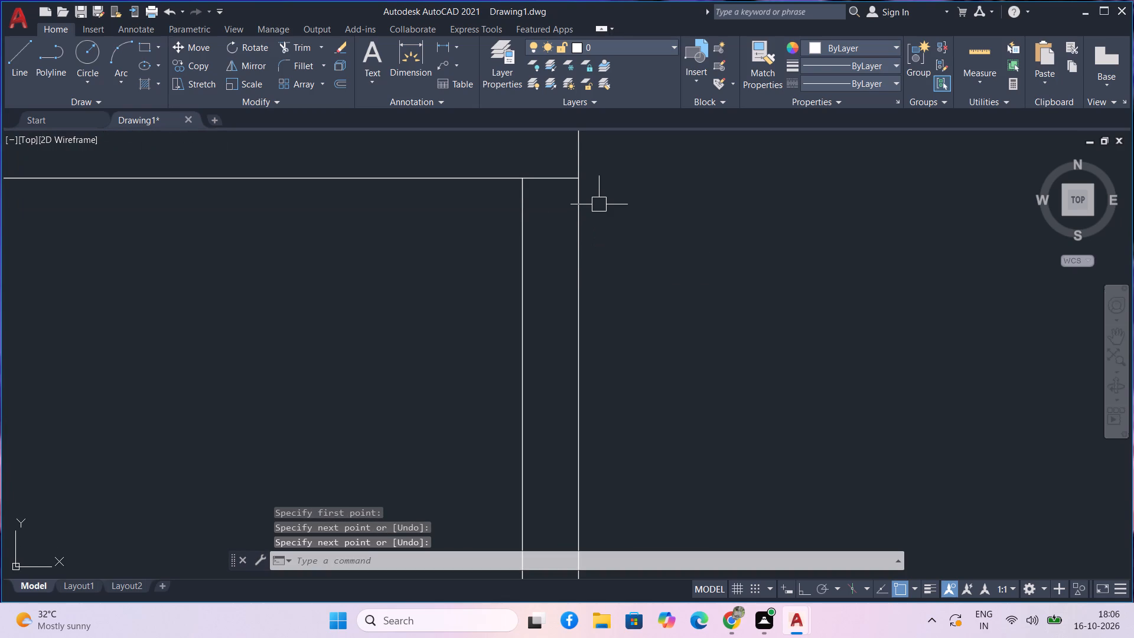
{"action": "key", "text": "o"}
{"action": "key", "text": "space"}
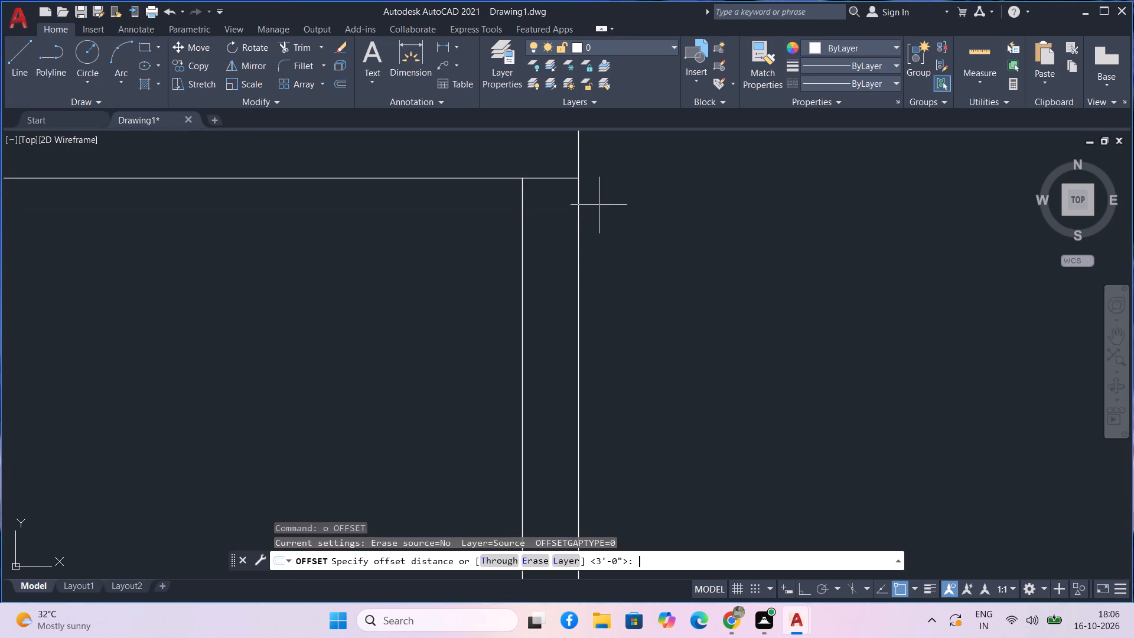
{"action": "type", "text": "3"}
{"action": "key", "text": "space"}
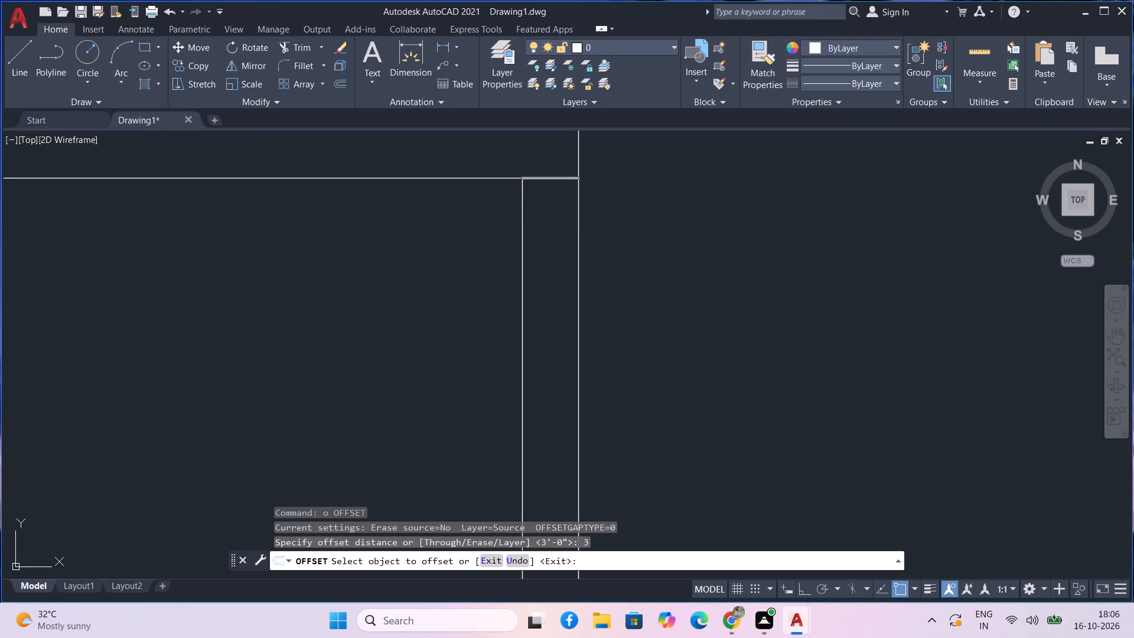
{"action": "left_click", "coordinate": [555, 181]}
{"action": "left_click", "coordinate": [568, 250]}
{"action": "key", "text": "space"}
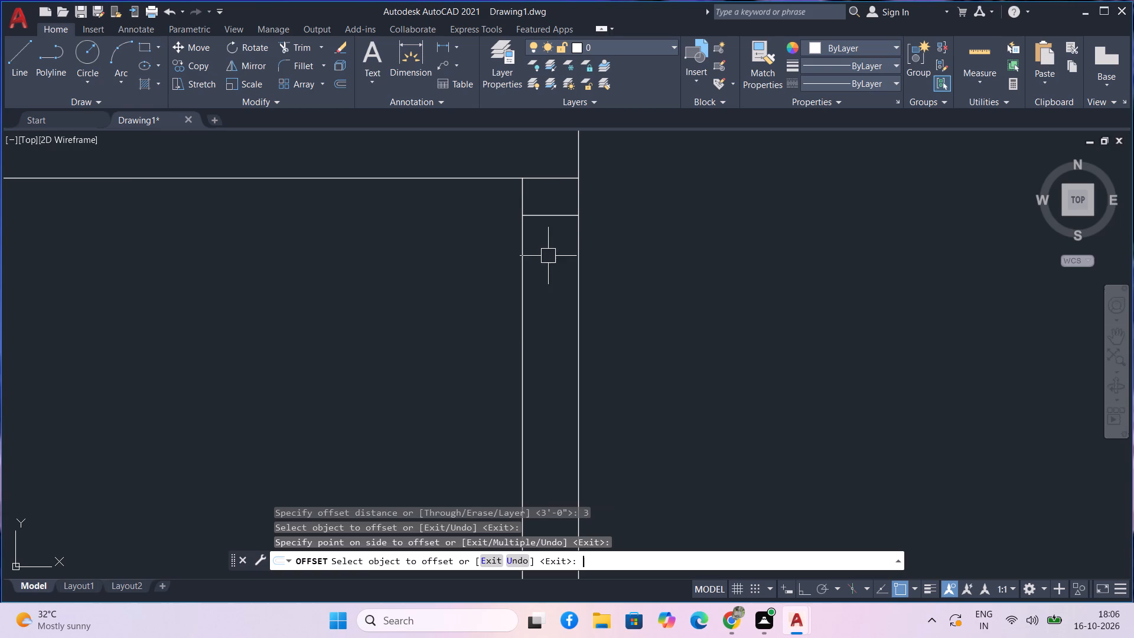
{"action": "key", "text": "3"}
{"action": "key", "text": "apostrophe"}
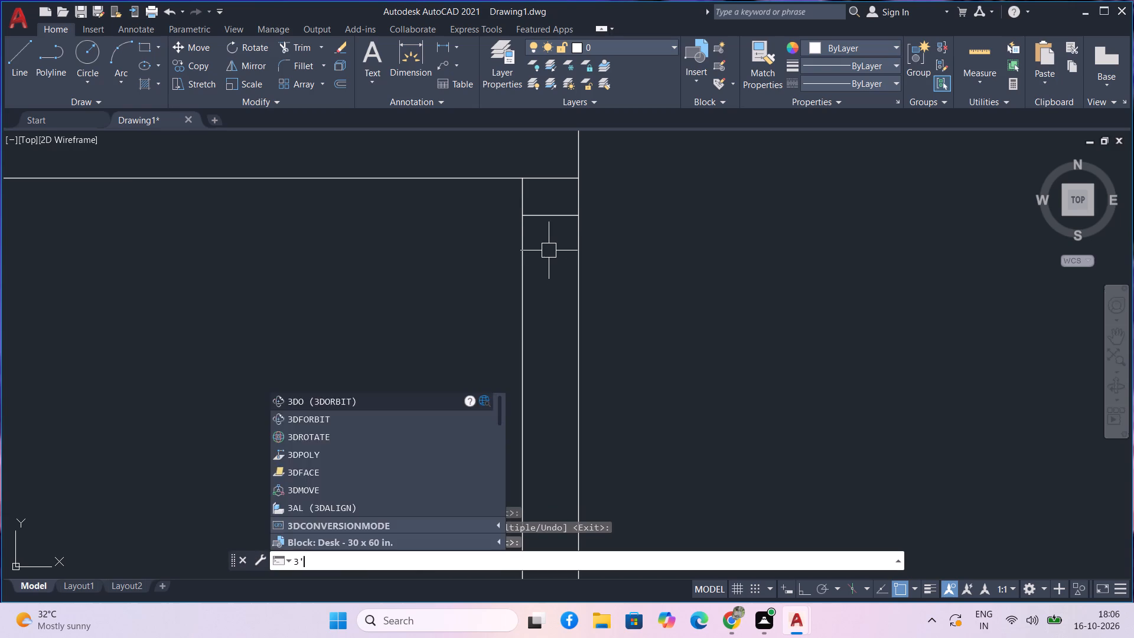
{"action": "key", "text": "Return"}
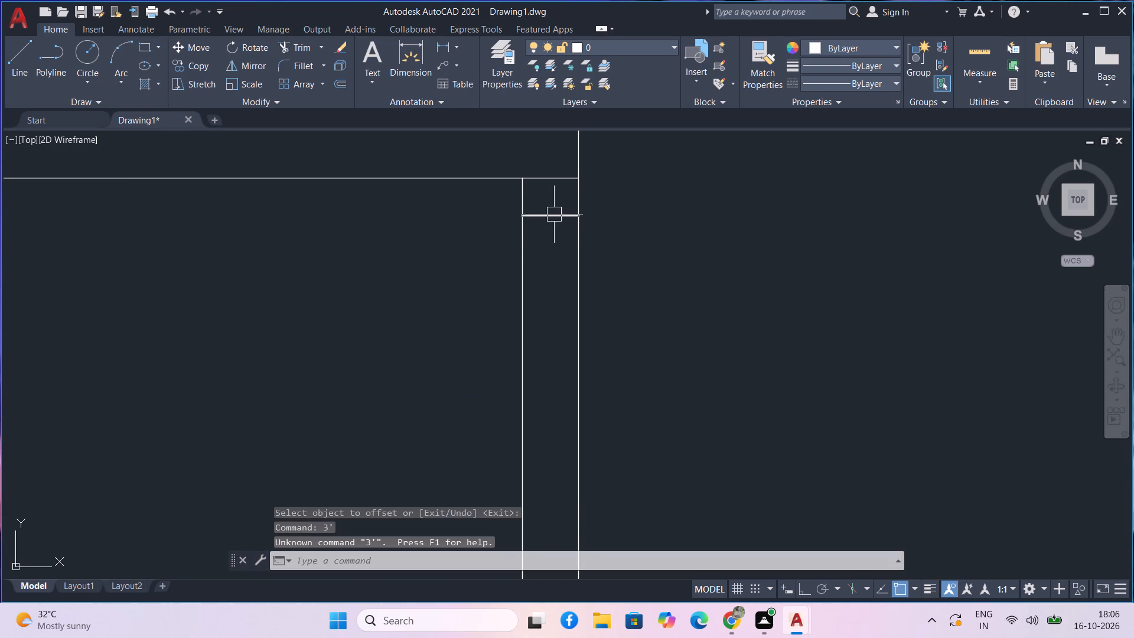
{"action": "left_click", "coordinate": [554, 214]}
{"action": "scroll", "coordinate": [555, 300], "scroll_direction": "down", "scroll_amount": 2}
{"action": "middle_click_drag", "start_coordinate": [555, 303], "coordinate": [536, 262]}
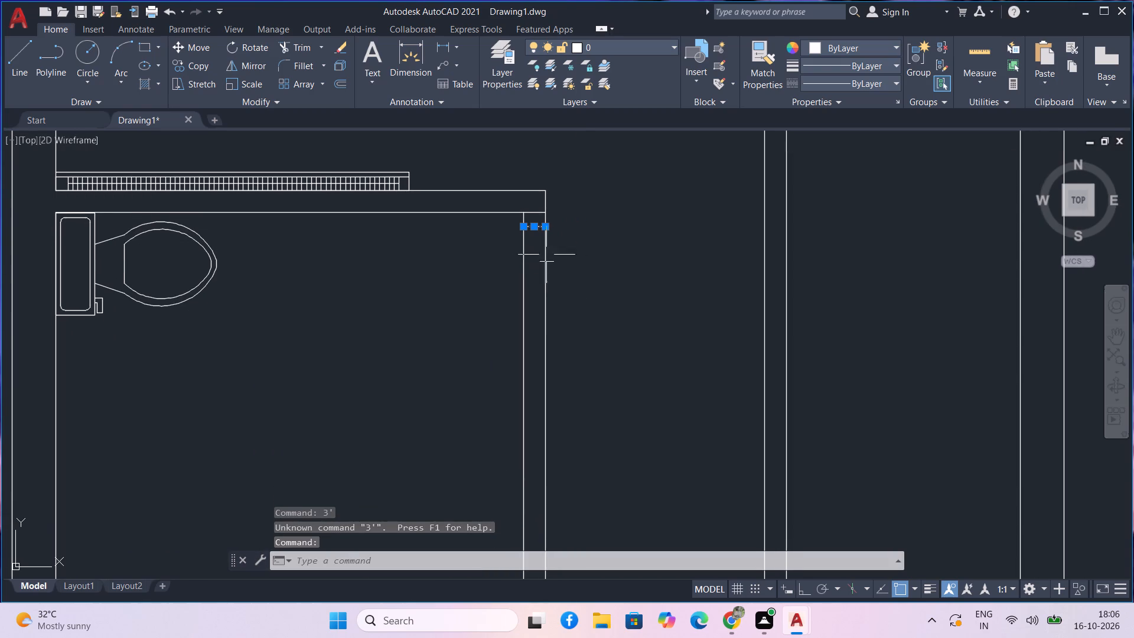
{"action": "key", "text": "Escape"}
Offset the lower short line across the bathroom's east partition 3' south to mark the door opening's other side.
{"action": "type", "text": "o"}
{"action": "key", "text": "space"}
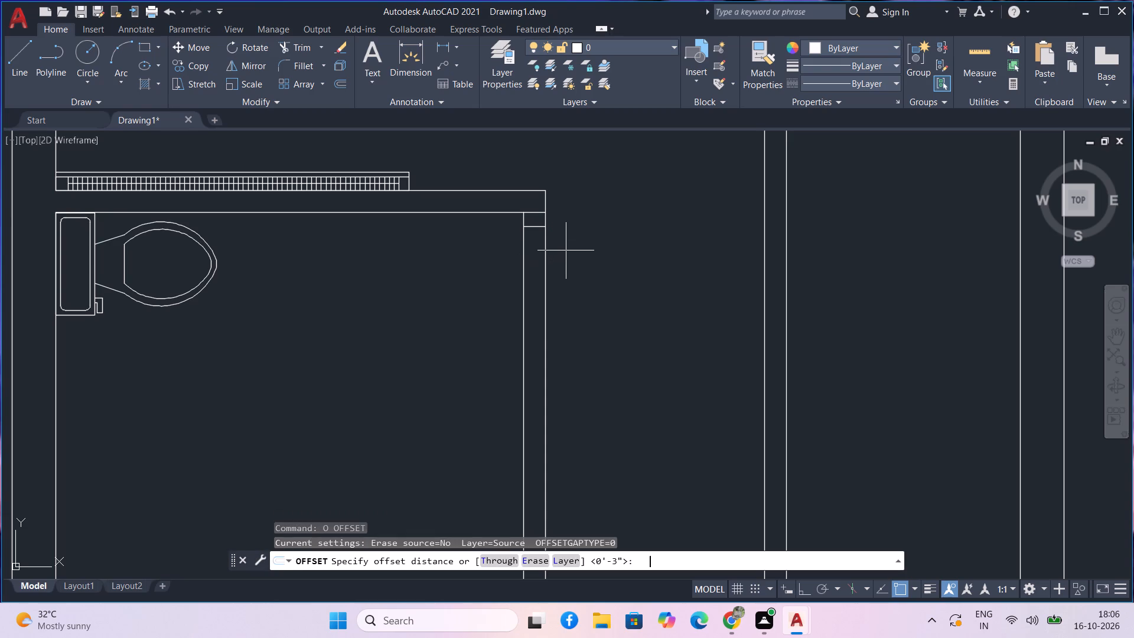
{"action": "type", "text": "3'"}
{"action": "key", "text": "Return"}
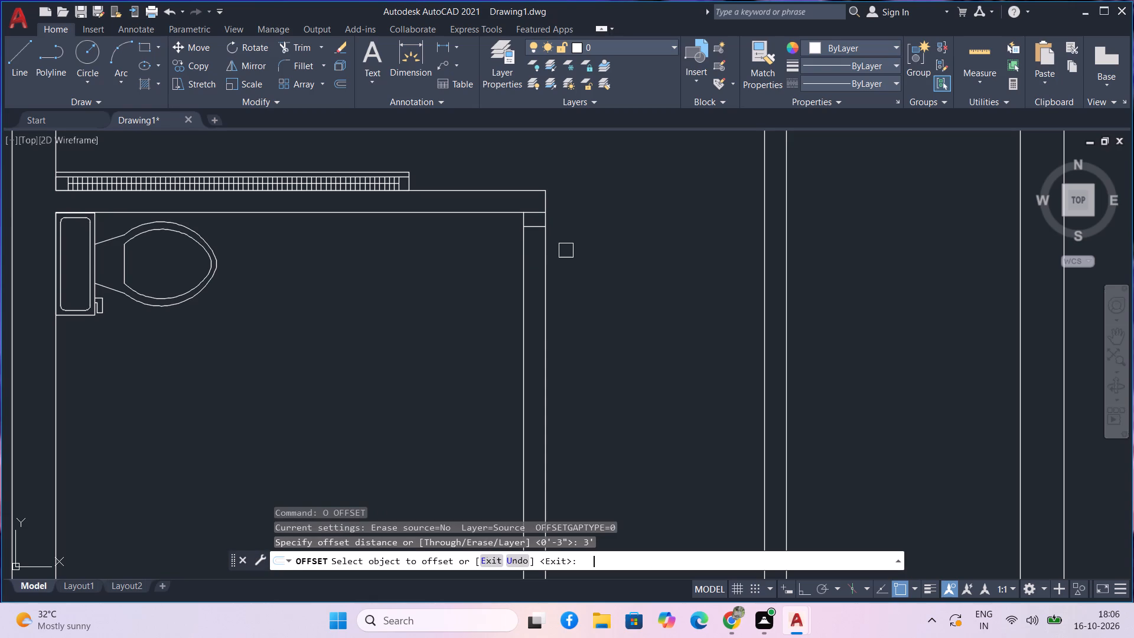
{"action": "scroll", "coordinate": [552, 248], "scroll_direction": "up", "scroll_amount": 1}
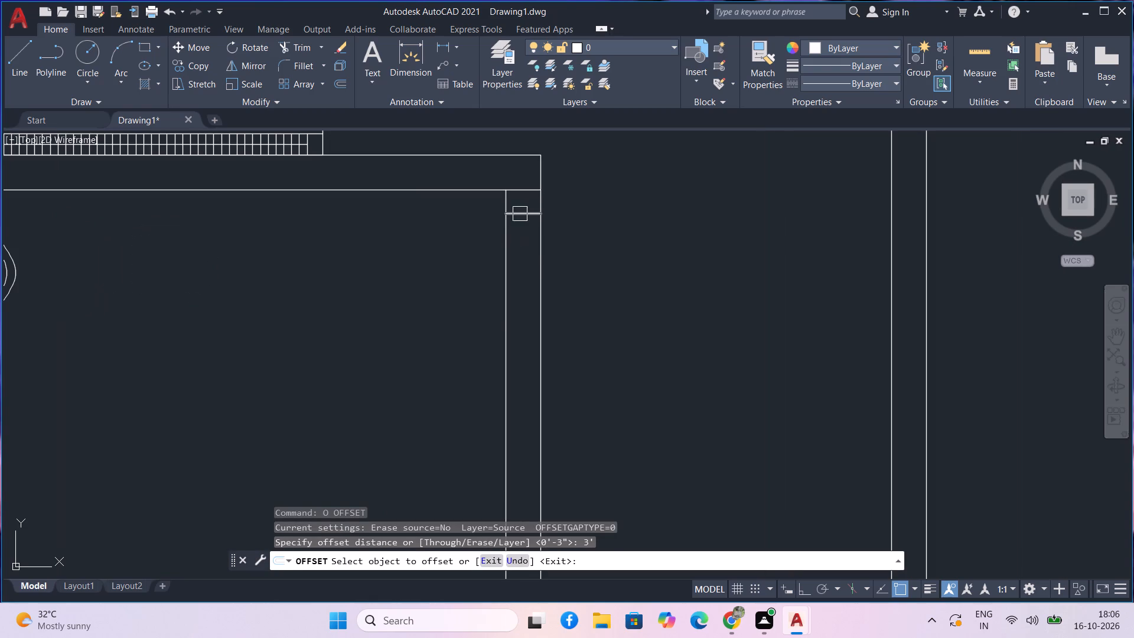
{"action": "left_click", "coordinate": [520, 214]}
{"action": "left_click", "coordinate": [528, 328]}
{"action": "scroll", "coordinate": [528, 328], "scroll_direction": "down", "scroll_amount": 2}
{"action": "middle_click_drag", "start_coordinate": [528, 328], "coordinate": [525, 327]}
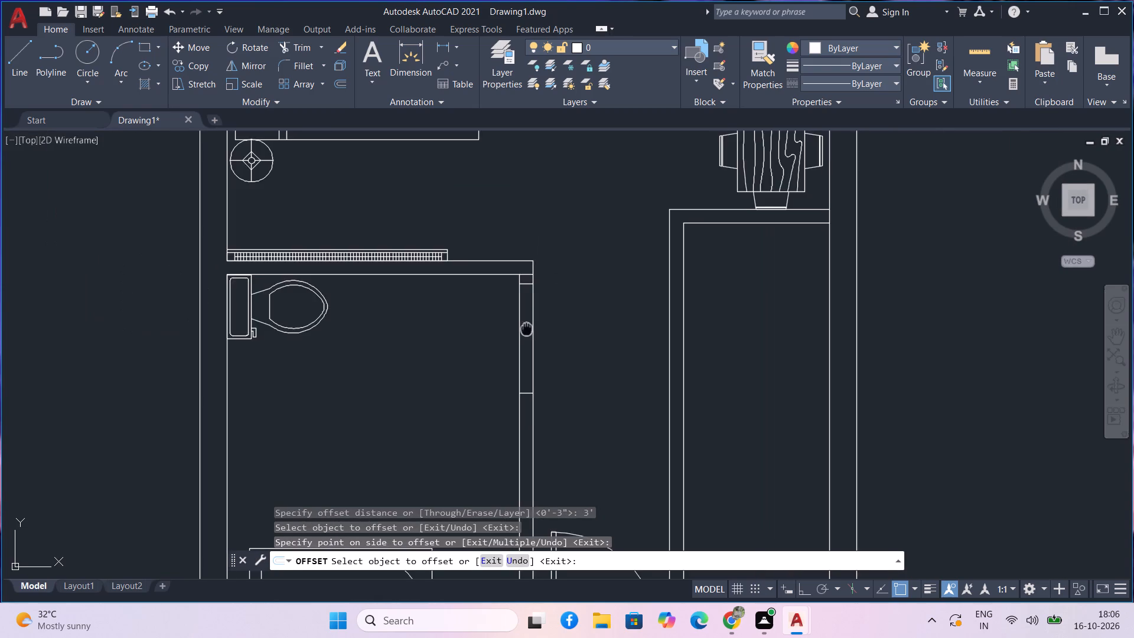
{"action": "middle_click_drag", "start_coordinate": [525, 327], "coordinate": [559, 230]}
{"action": "key", "text": "Escape"}
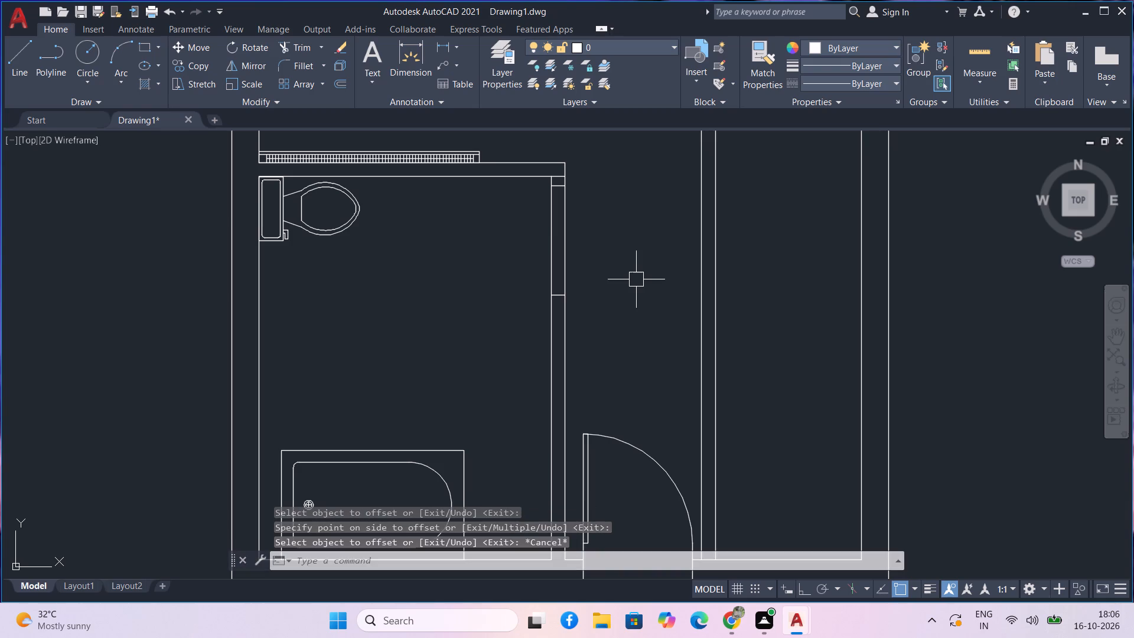
Offset the line at the door opening's south side a further 3" south within the partition.
{"action": "type", "text": "o 3"}
{"action": "key", "text": "Return"}
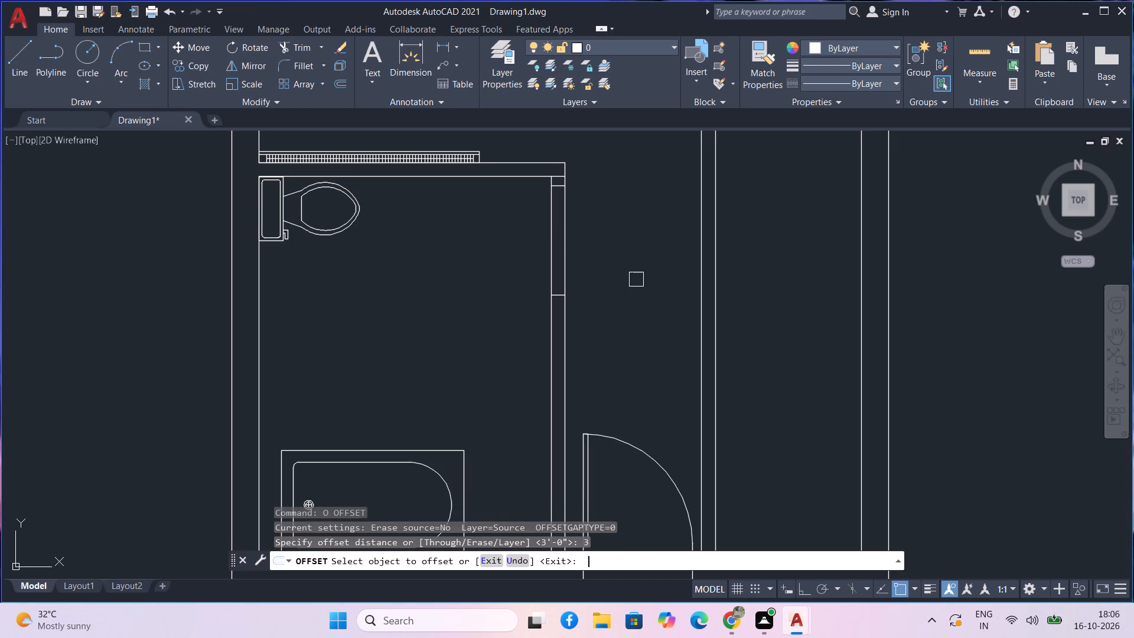
{"action": "scroll", "coordinate": [566, 309], "scroll_direction": "up", "scroll_amount": 2}
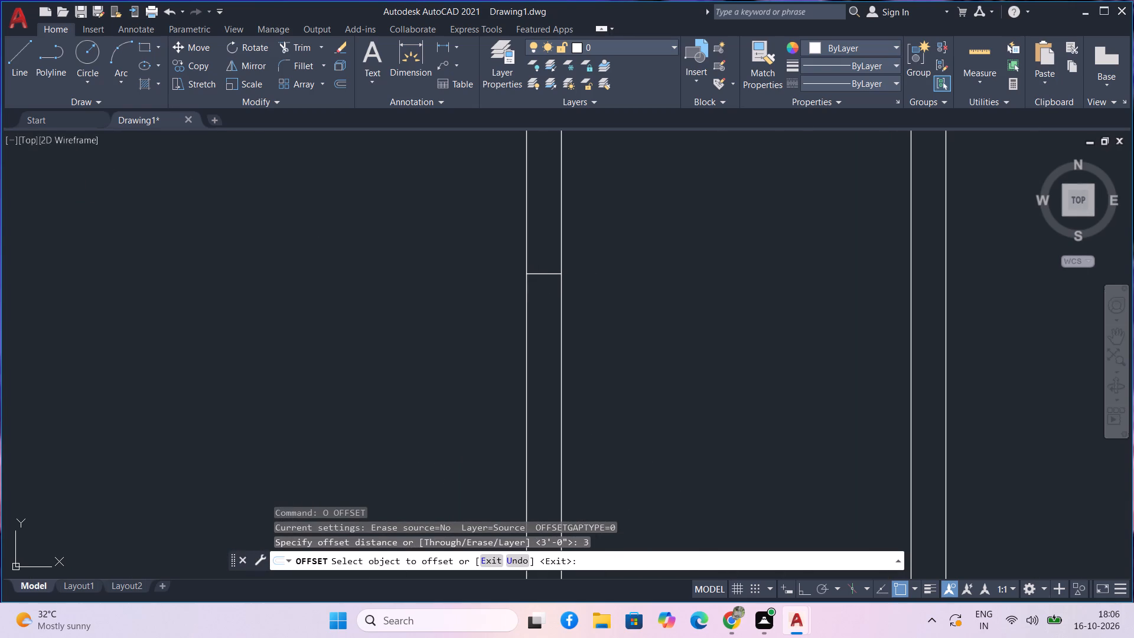
{"action": "left_click", "coordinate": [541, 278]}
{"action": "left_click", "coordinate": [541, 330]}
{"action": "scroll", "coordinate": [541, 331], "scroll_direction": "down", "scroll_amount": 3}
{"action": "middle_click_drag", "start_coordinate": [572, 324], "coordinate": [594, 370]}
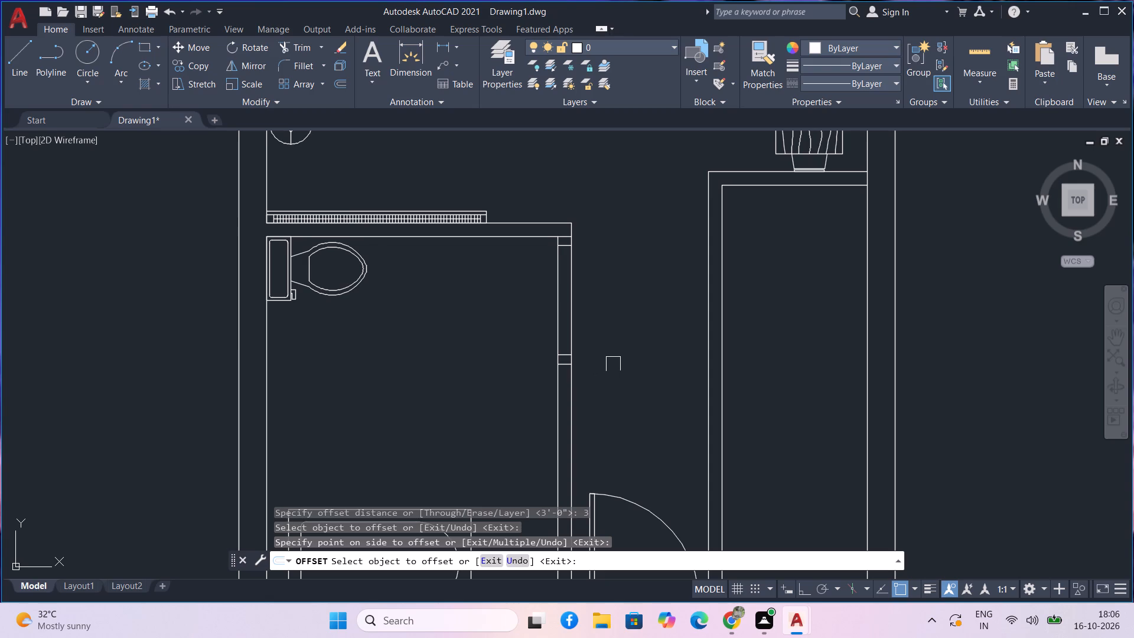
{"action": "key", "text": "Escape"}
Trim both faces of the bathroom's east partition between the 3' opening lines to cut the doorway.
{"action": "type", "text": "tr"}
{"action": "key", "text": "space"}
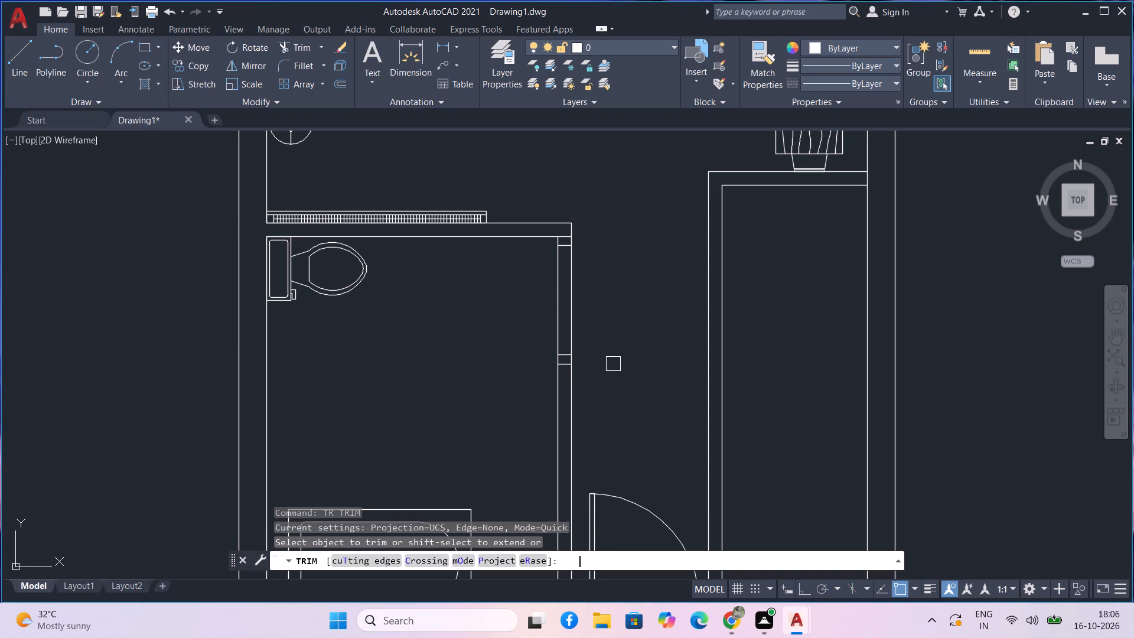
{"action": "left_click_drag", "start_coordinate": [615, 364], "coordinate": [519, 333]}
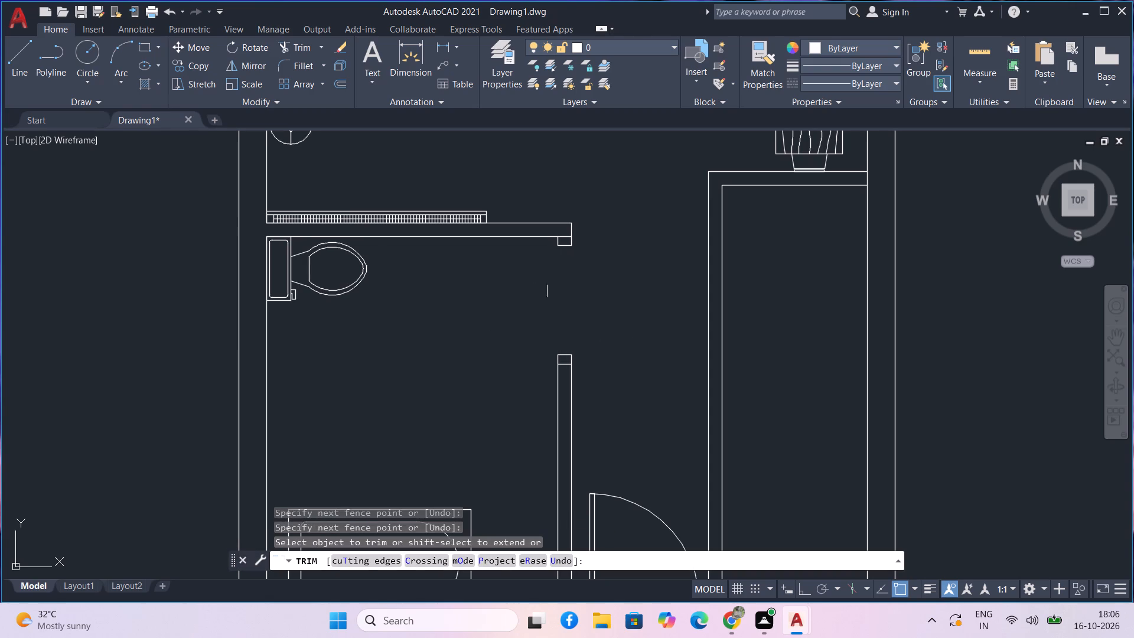
{"action": "middle_click_drag", "start_coordinate": [578, 291], "coordinate": [450, 330]}
{"action": "middle_click_drag", "start_coordinate": [490, 412], "coordinate": [487, 392]}
{"action": "scroll", "coordinate": [487, 392], "scroll_direction": "down", "scroll_amount": 2}
{"action": "key", "text": "Escape"}
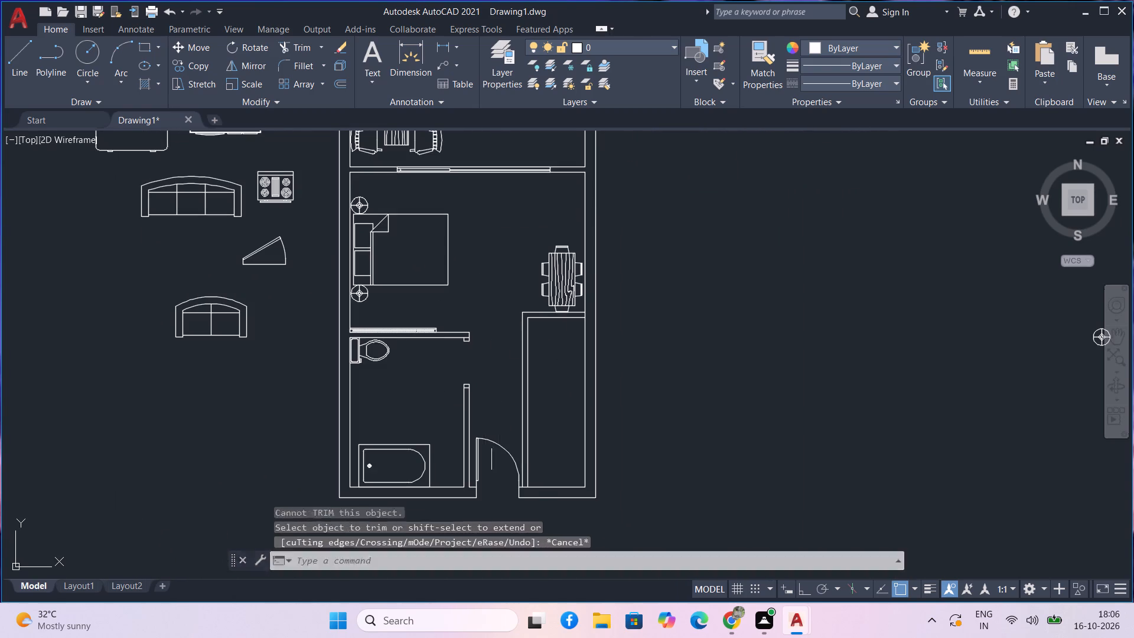
Copy the entrance door block from the south wall into the empty space east of the floor plan.
{"action": "left_click", "coordinate": [491, 441]}
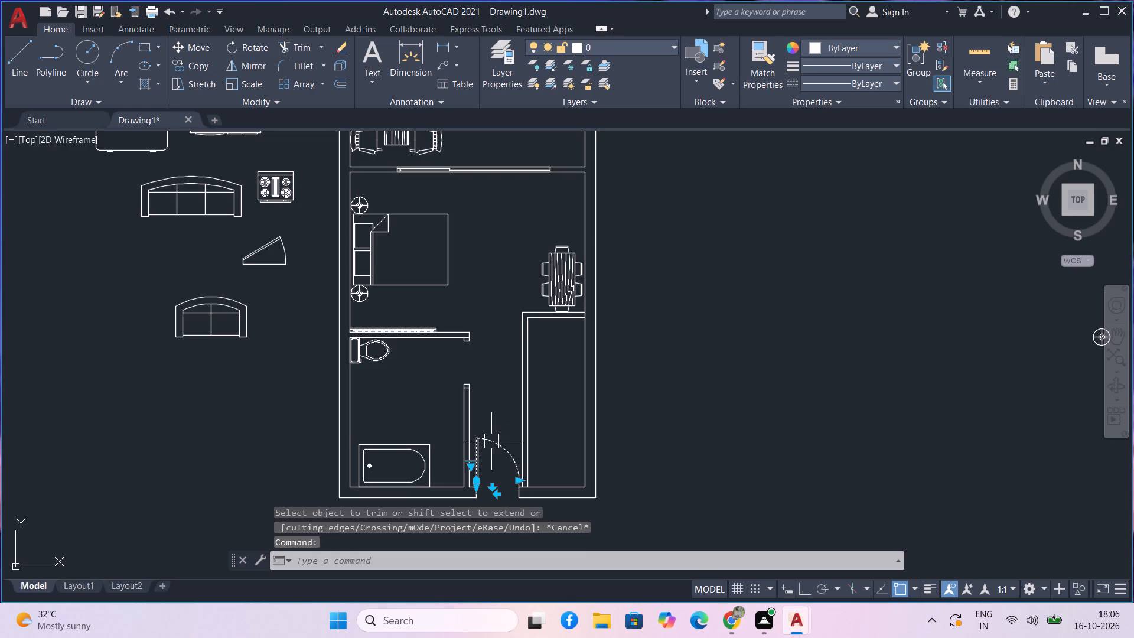
{"action": "key", "text": "c"}
{"action": "type", "text": "o"}
{"action": "key", "text": "space"}
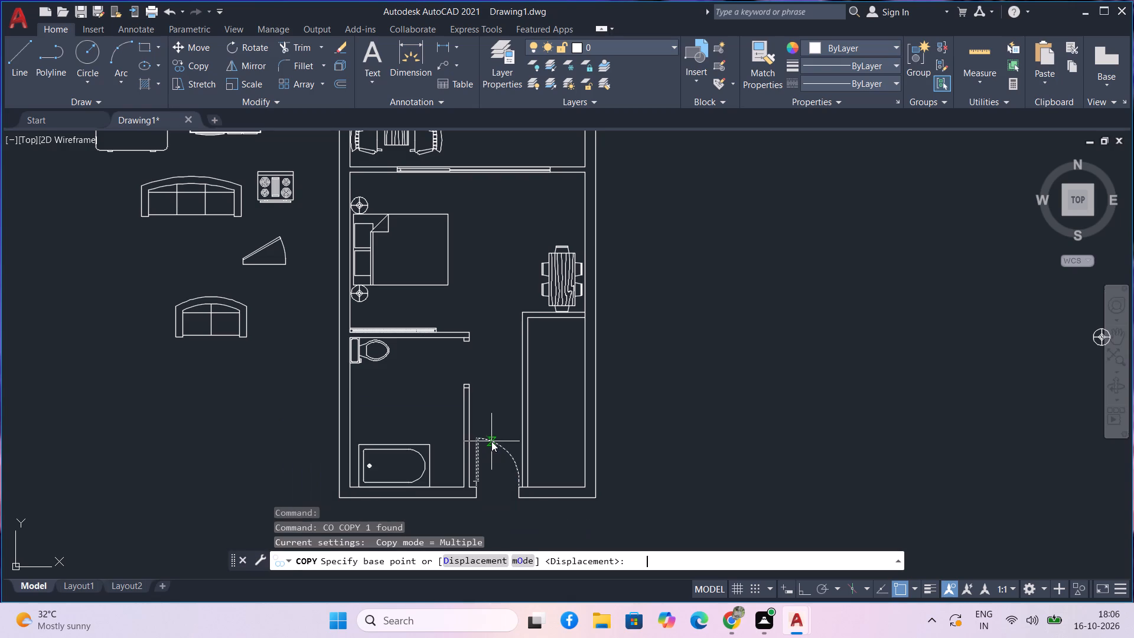
{"action": "left_click", "coordinate": [487, 434]}
{"action": "left_click", "coordinate": [729, 412]}
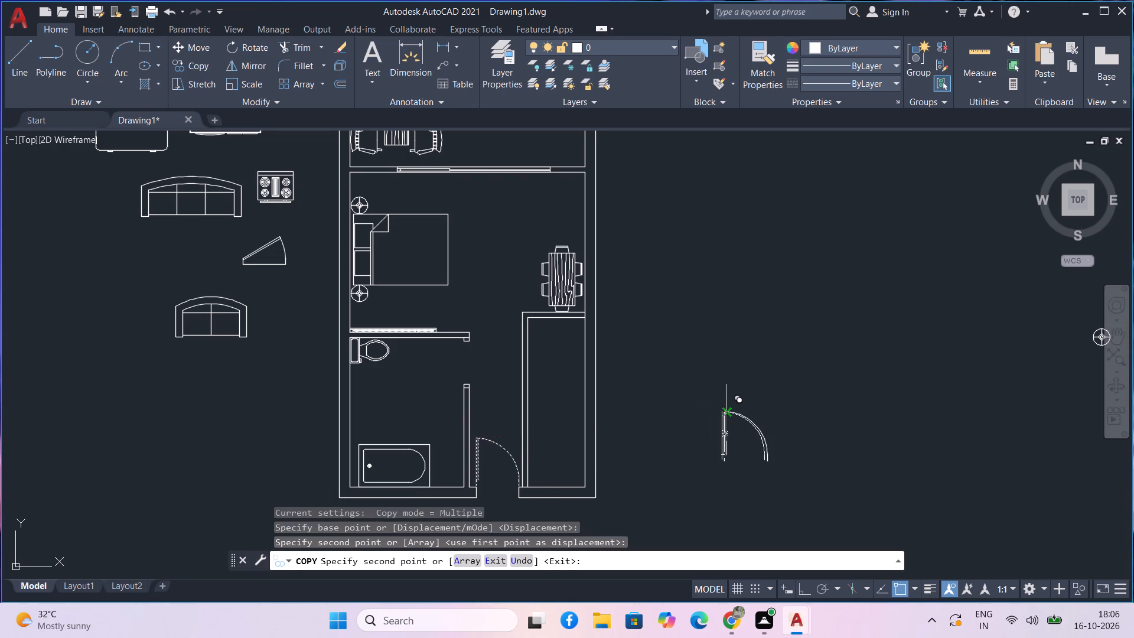
{"action": "key", "text": "Escape"}
Rotate the door copy 90° counterclockwise about its swing arc's lower end, with Ortho on.
{"action": "left_click_drag", "start_coordinate": [744, 458], "coordinate": [732, 450]}
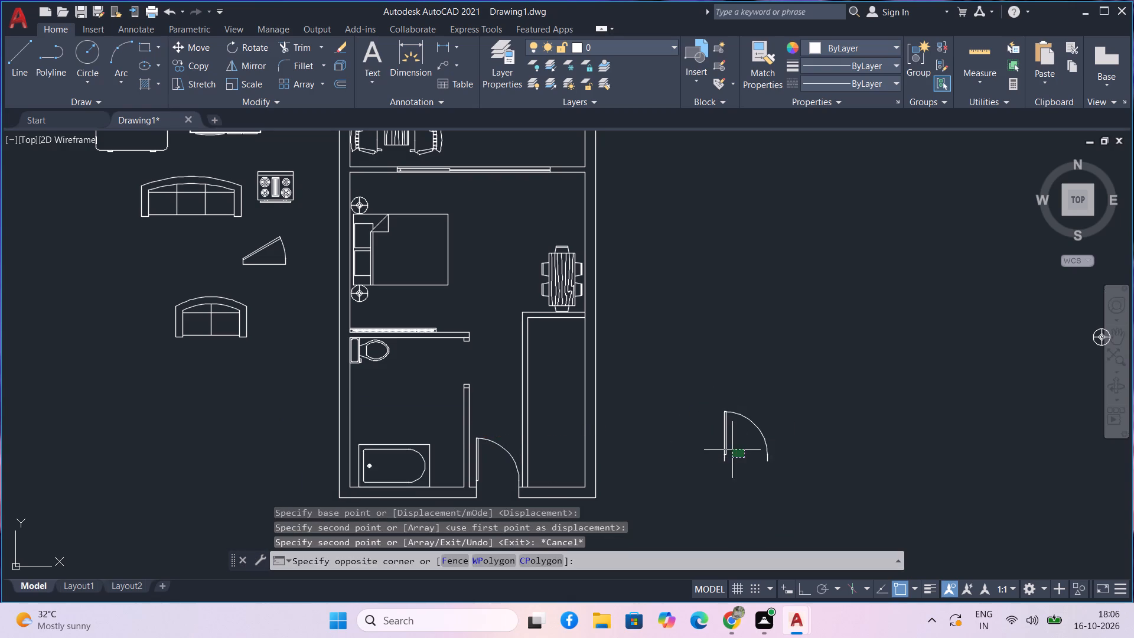
{"action": "left_click", "coordinate": [729, 448]}
{"action": "left_click", "coordinate": [726, 448]}
{"action": "type", "text": "ro"}
{"action": "key", "text": "space"}
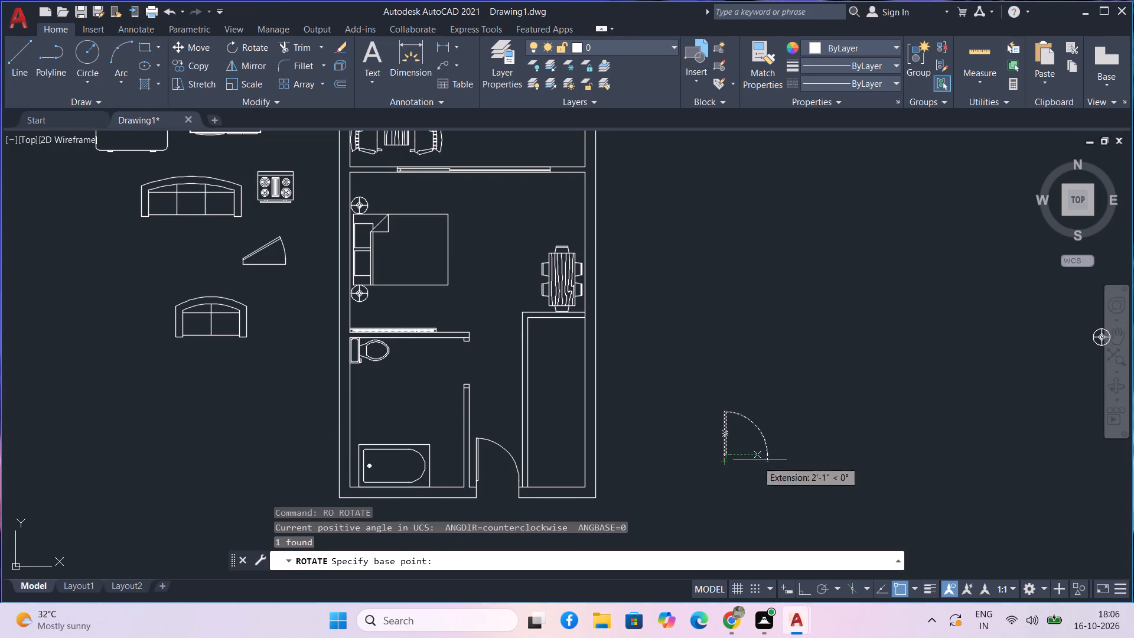
{"action": "left_click", "coordinate": [771, 459]}
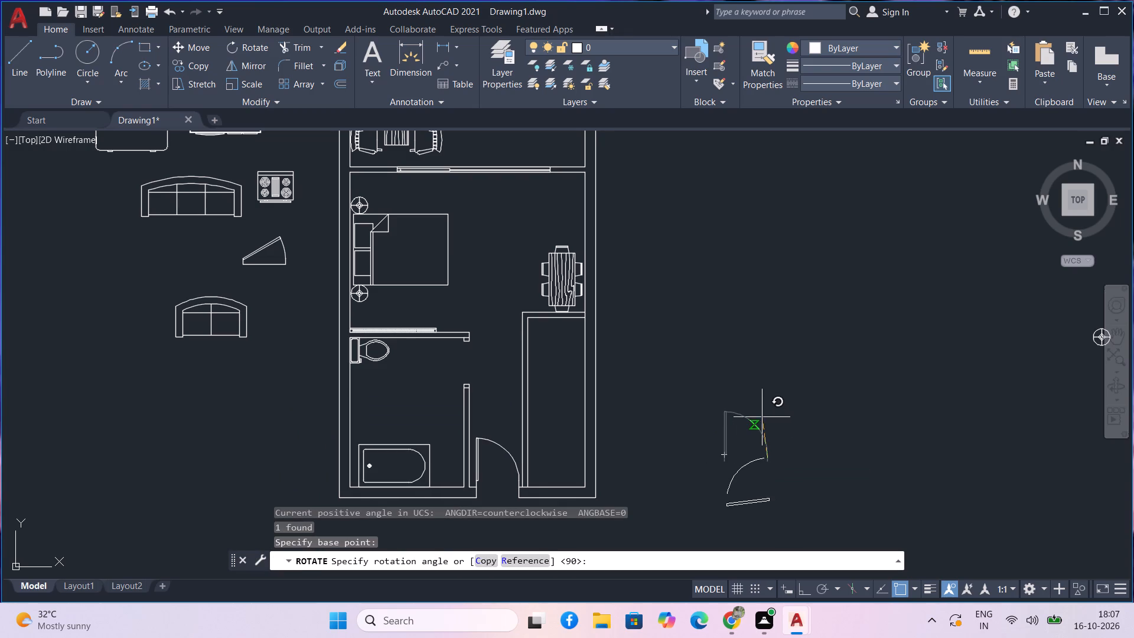
{"action": "key", "text": "F8"}
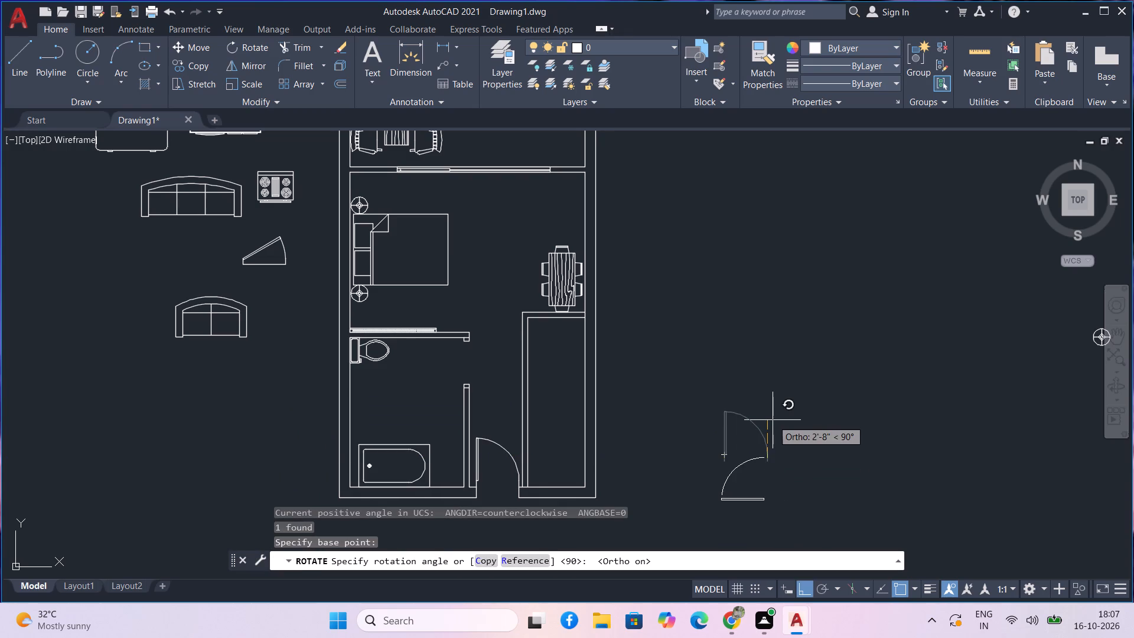
{"action": "left_click", "coordinate": [773, 420]}
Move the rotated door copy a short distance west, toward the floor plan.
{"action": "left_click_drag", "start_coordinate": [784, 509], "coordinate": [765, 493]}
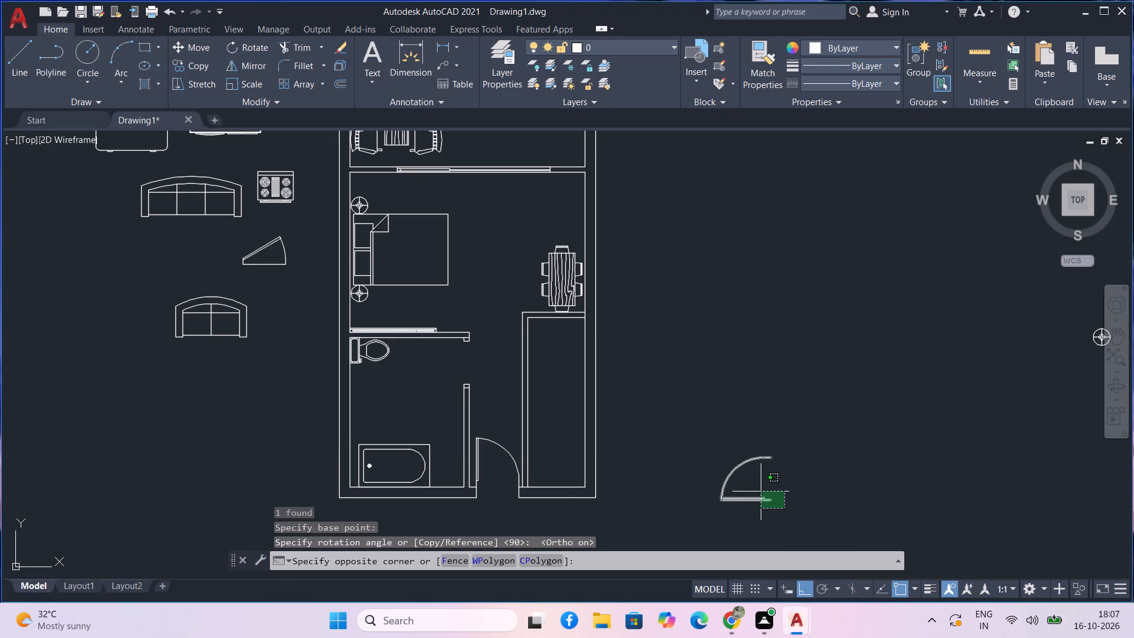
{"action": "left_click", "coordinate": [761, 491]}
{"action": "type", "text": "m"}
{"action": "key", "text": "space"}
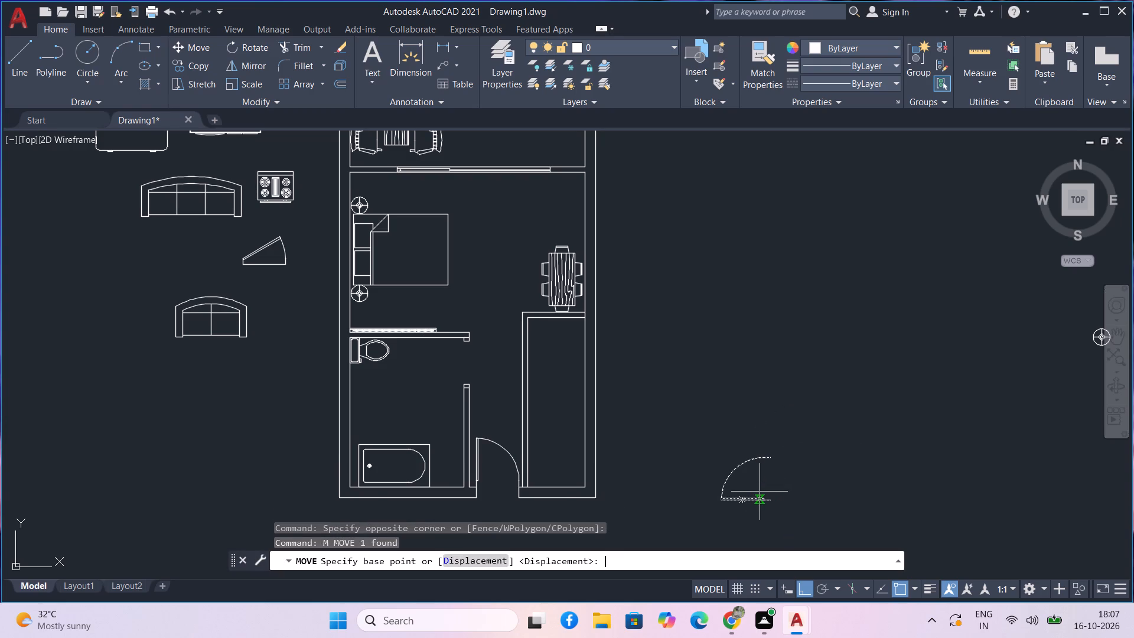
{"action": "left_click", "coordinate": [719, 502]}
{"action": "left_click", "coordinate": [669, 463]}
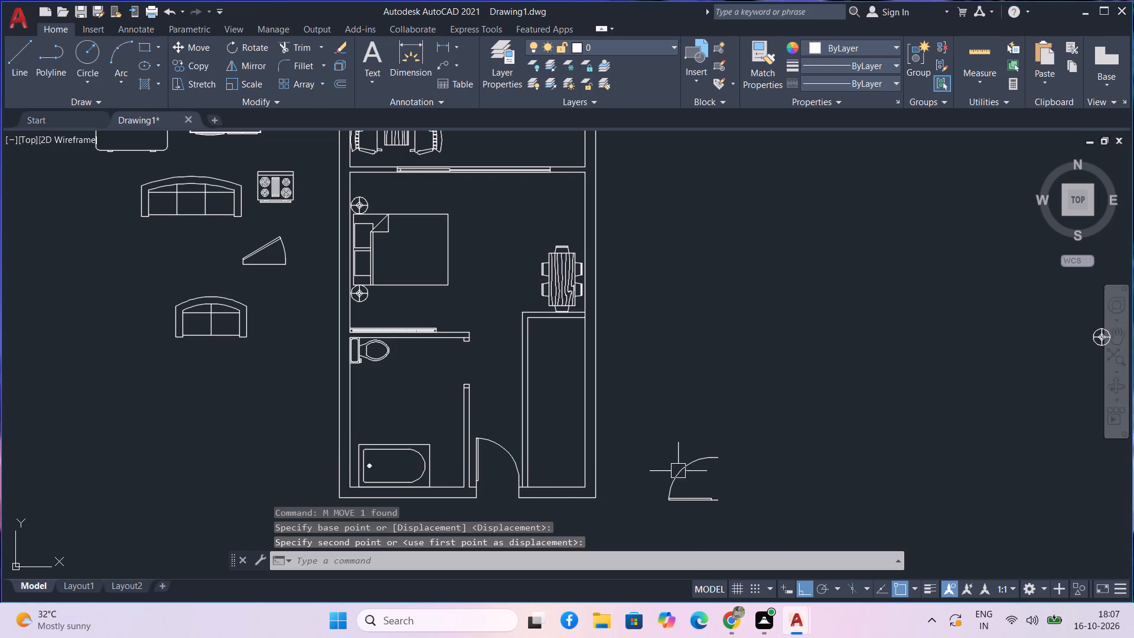
With Ortho off, move the door copy by its southeast corner to the west corner of the bathroom doorway's south jamb.
{"action": "left_click", "coordinate": [726, 506]}
{"action": "left_click", "coordinate": [718, 495]}
{"action": "left_click_drag", "start_coordinate": [720, 513], "coordinate": [691, 499]}
{"action": "left_click", "coordinate": [683, 493]}
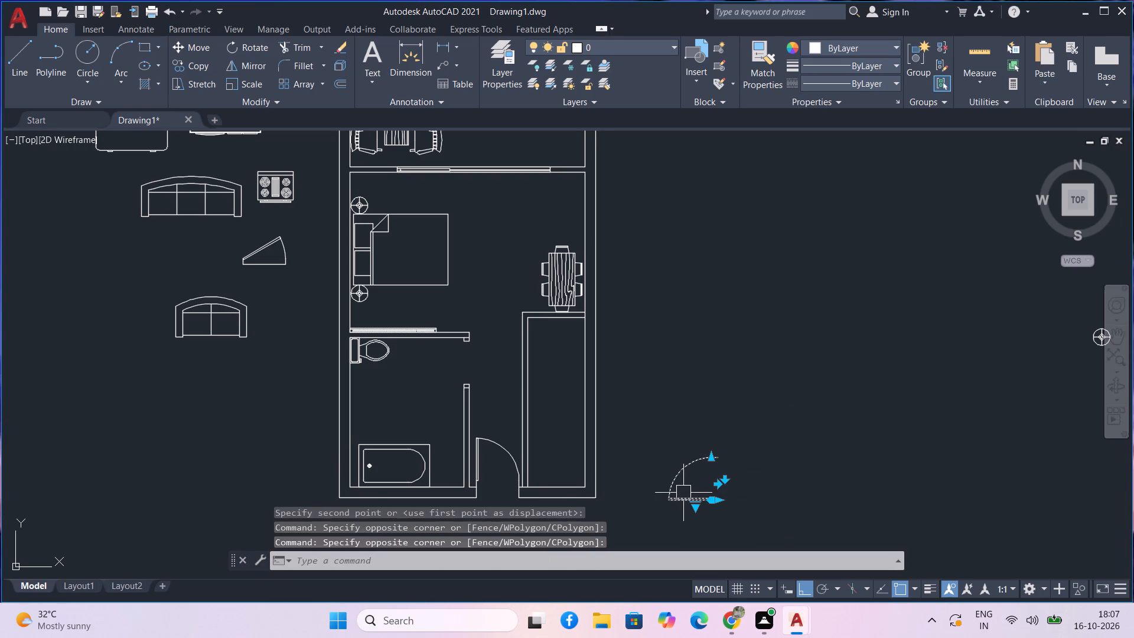
{"action": "type", "text": "m"}
{"action": "key", "text": "space"}
{"action": "key", "text": "F8"}
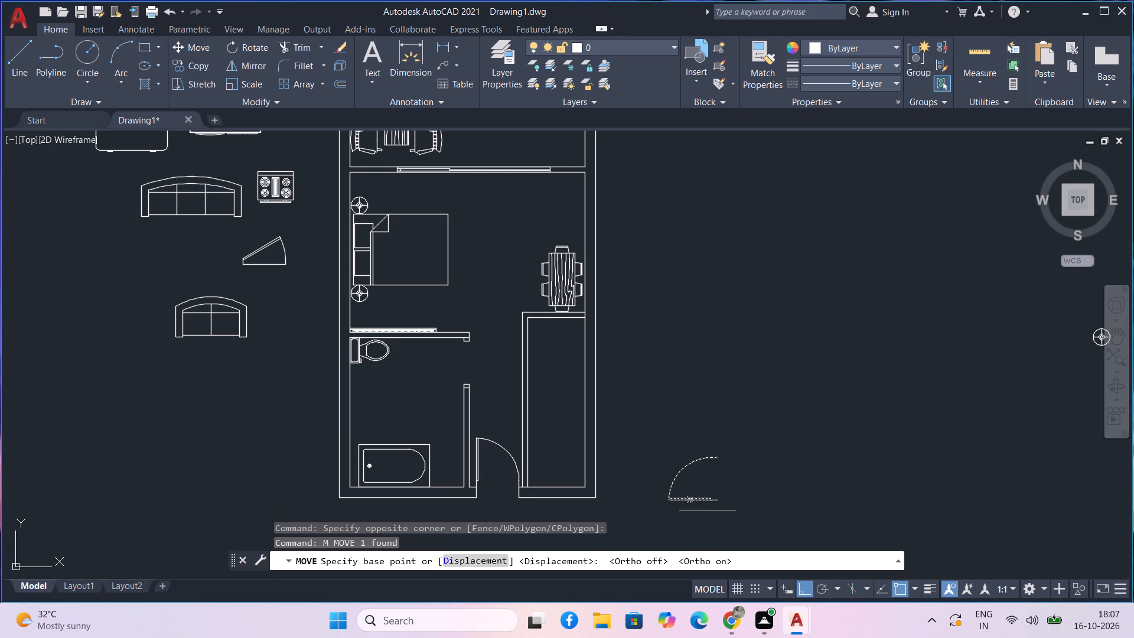
{"action": "scroll", "coordinate": [715, 507], "scroll_direction": "up", "scroll_amount": 1}
{"action": "key", "text": "F8"}
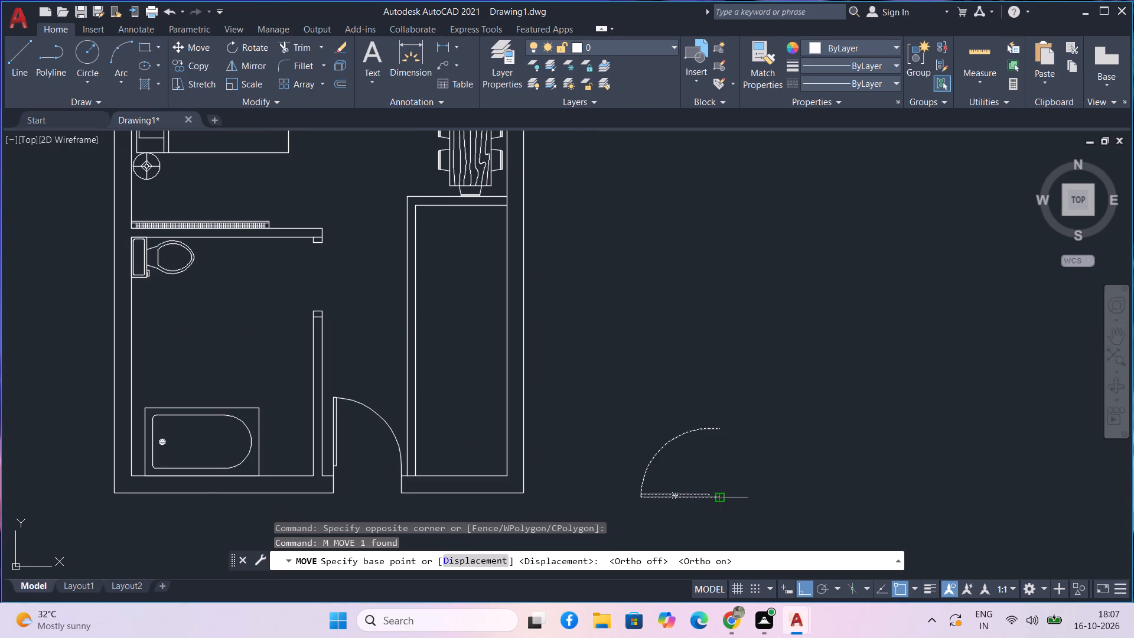
{"action": "scroll", "coordinate": [720, 496], "scroll_direction": "up", "scroll_amount": 2}
{"action": "left_click", "coordinate": [720, 502]}
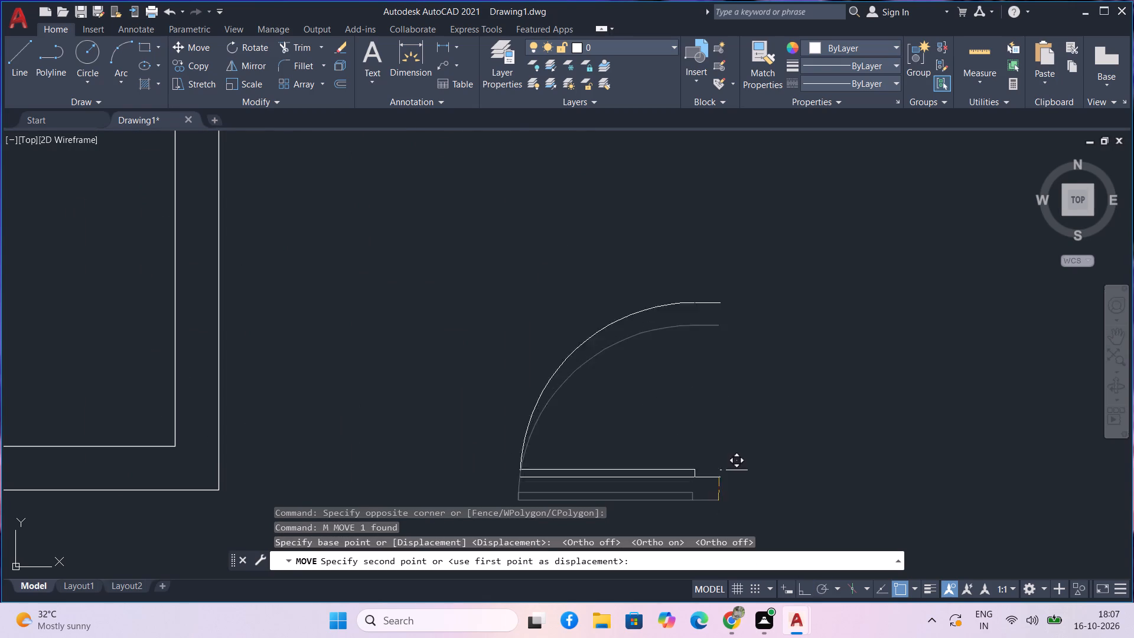
{"action": "scroll", "coordinate": [714, 453], "scroll_direction": "down", "scroll_amount": 3}
{"action": "middle_click_drag", "start_coordinate": [711, 451], "coordinate": [778, 477]}
{"action": "scroll", "coordinate": [778, 477], "scroll_direction": "down", "scroll_amount": 1}
{"action": "scroll", "coordinate": [526, 383], "scroll_direction": "up", "scroll_amount": 1}
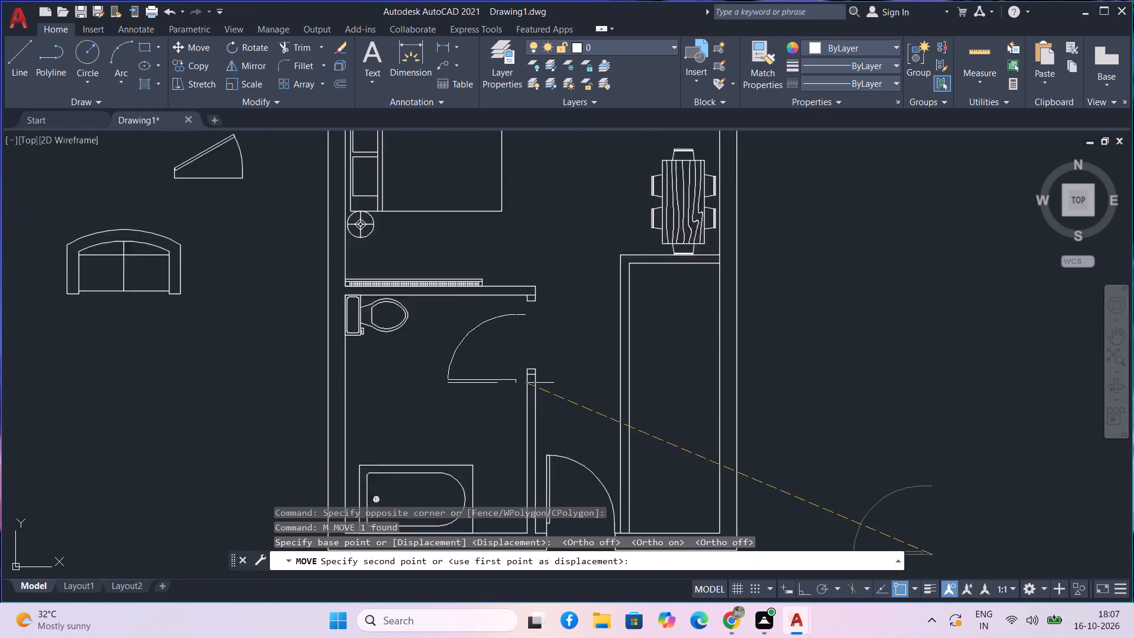
{"action": "scroll", "coordinate": [526, 382], "scroll_direction": "up", "scroll_amount": 2}
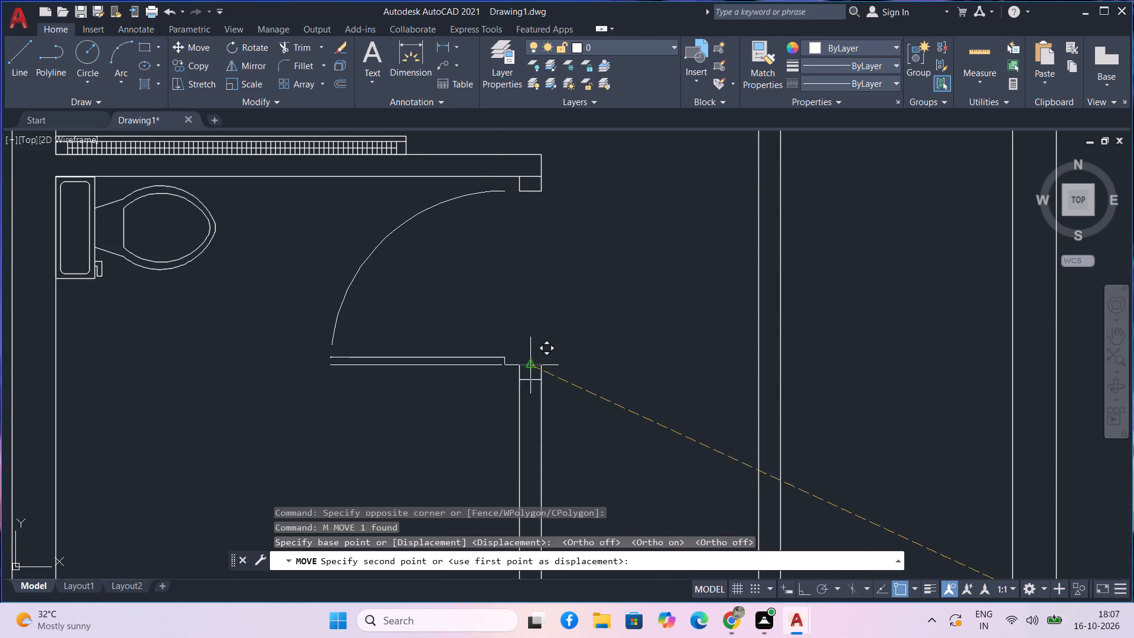
{"action": "left_click", "coordinate": [520, 364]}
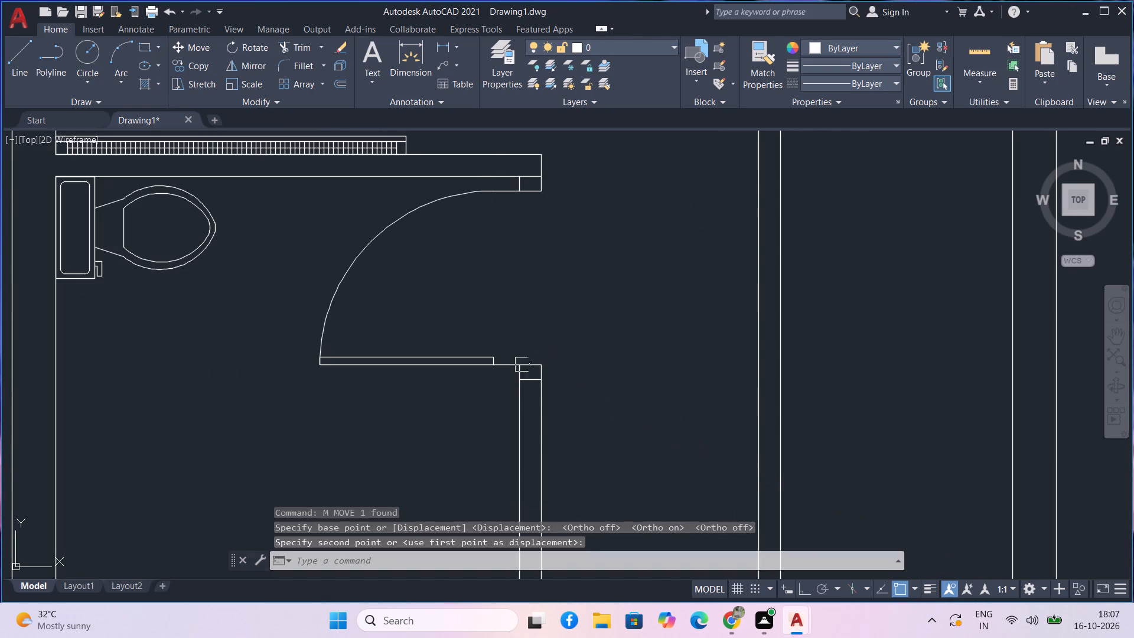
Flip the bathroom door block so its leaf sits at the doorway's north jamb and swings south into the bathroom.
{"action": "left_click", "coordinate": [451, 364]}
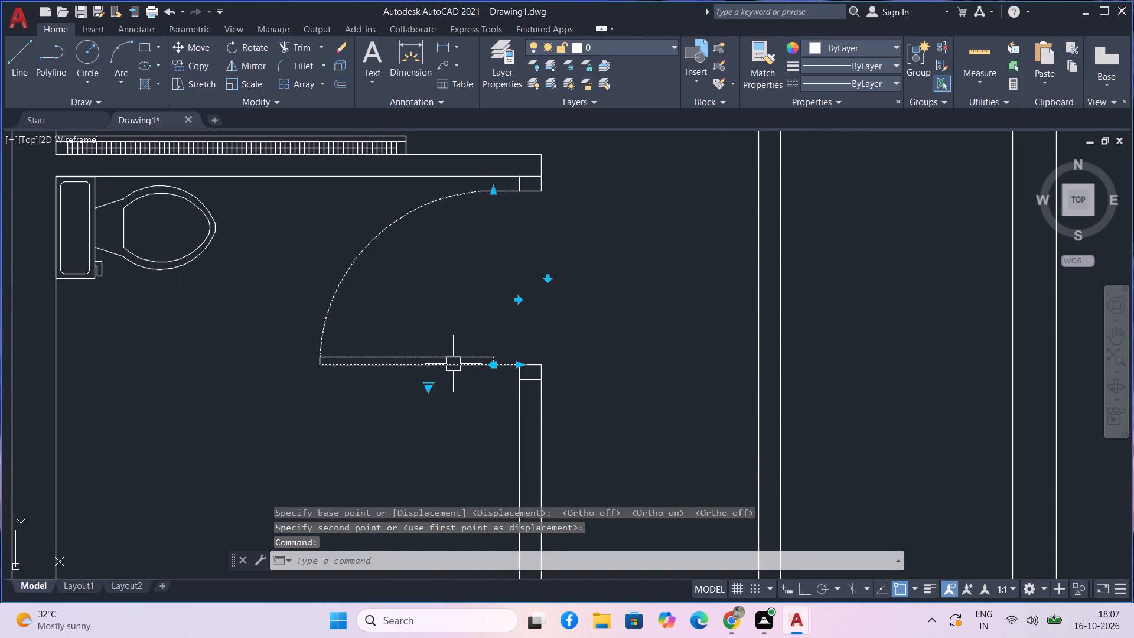
{"action": "left_click", "coordinate": [549, 277]}
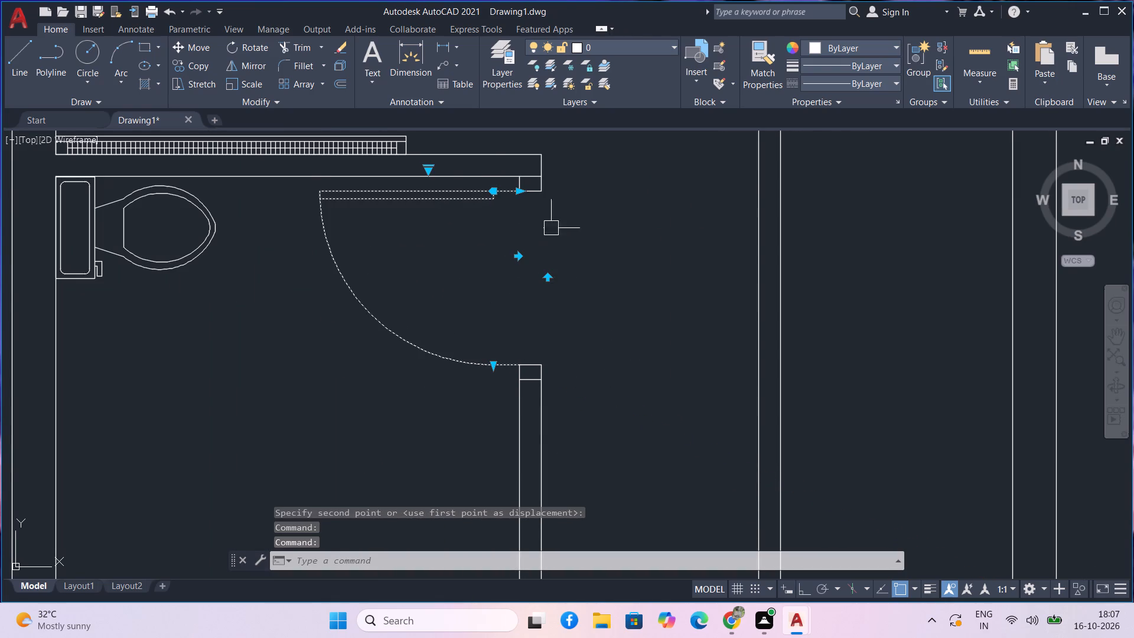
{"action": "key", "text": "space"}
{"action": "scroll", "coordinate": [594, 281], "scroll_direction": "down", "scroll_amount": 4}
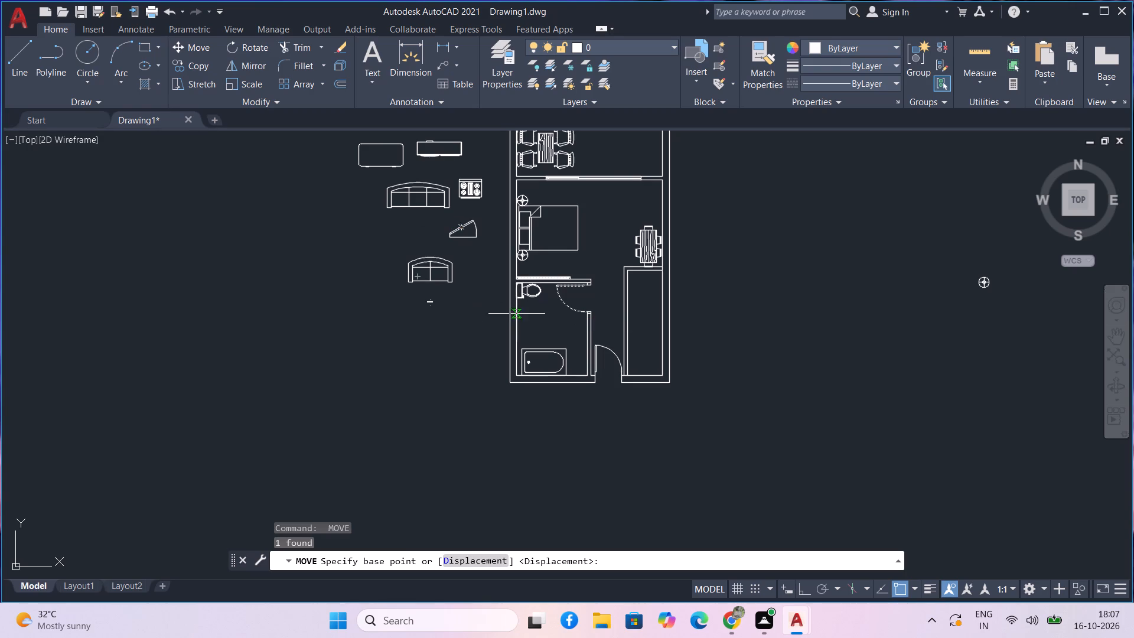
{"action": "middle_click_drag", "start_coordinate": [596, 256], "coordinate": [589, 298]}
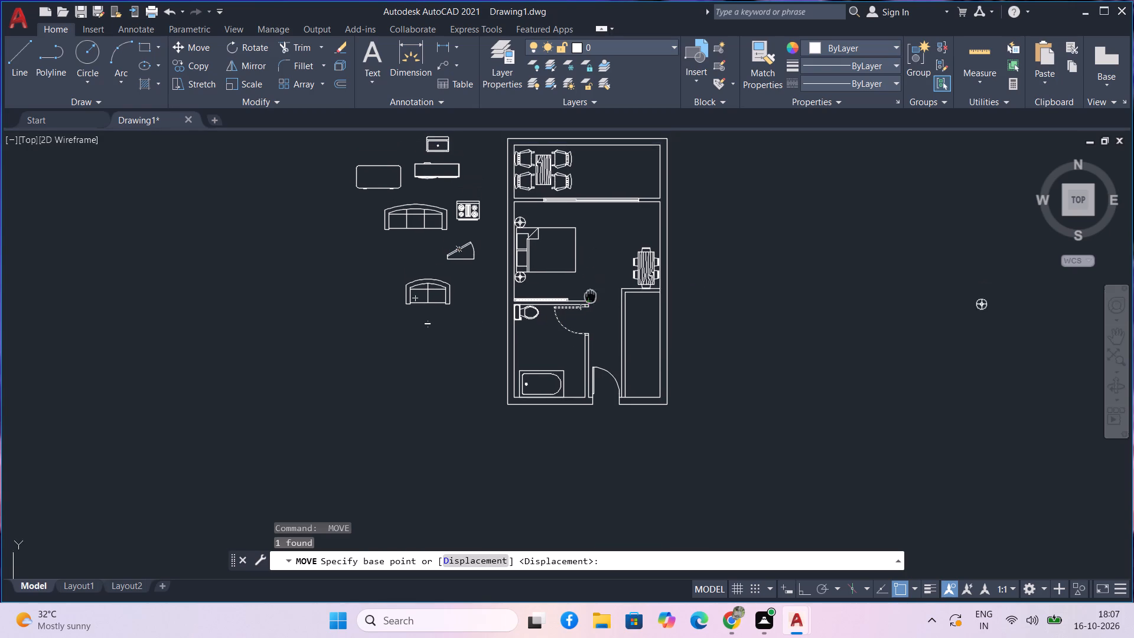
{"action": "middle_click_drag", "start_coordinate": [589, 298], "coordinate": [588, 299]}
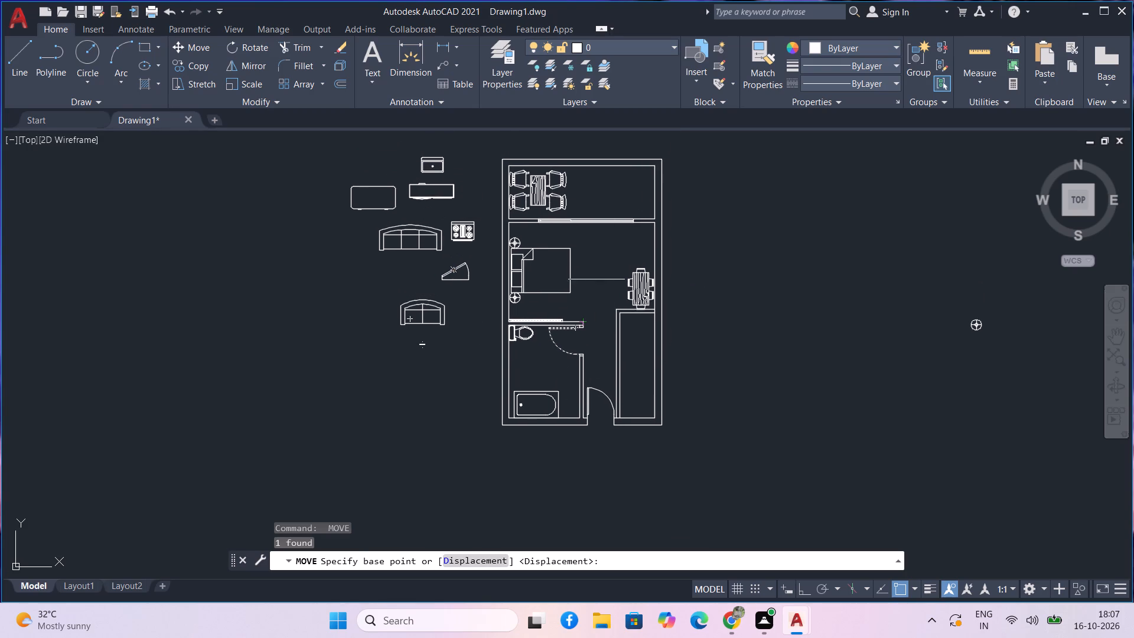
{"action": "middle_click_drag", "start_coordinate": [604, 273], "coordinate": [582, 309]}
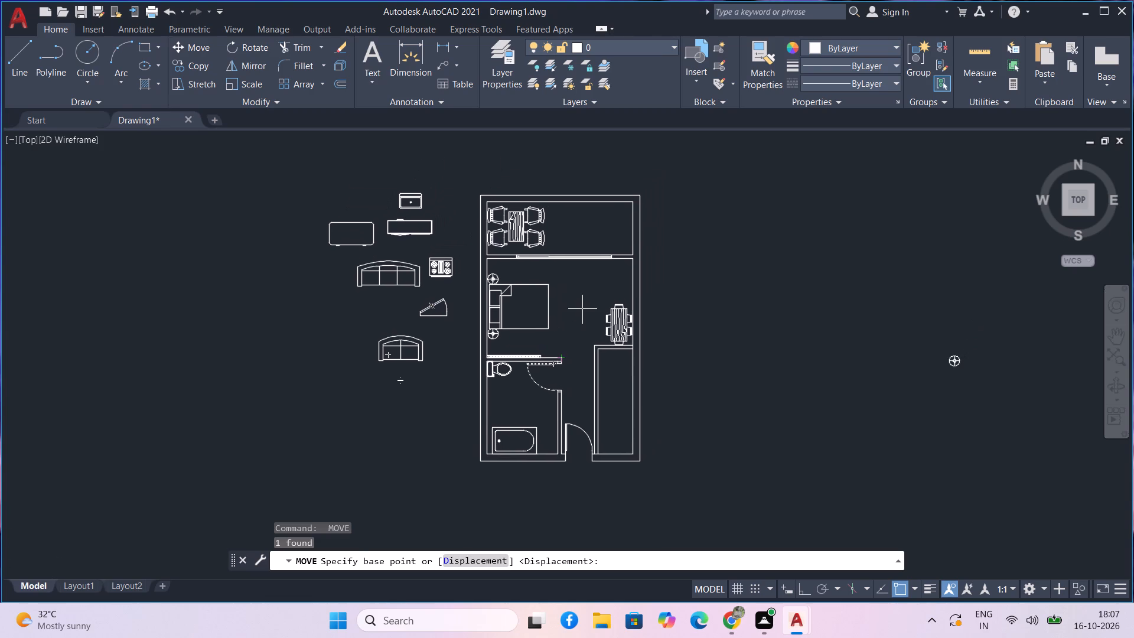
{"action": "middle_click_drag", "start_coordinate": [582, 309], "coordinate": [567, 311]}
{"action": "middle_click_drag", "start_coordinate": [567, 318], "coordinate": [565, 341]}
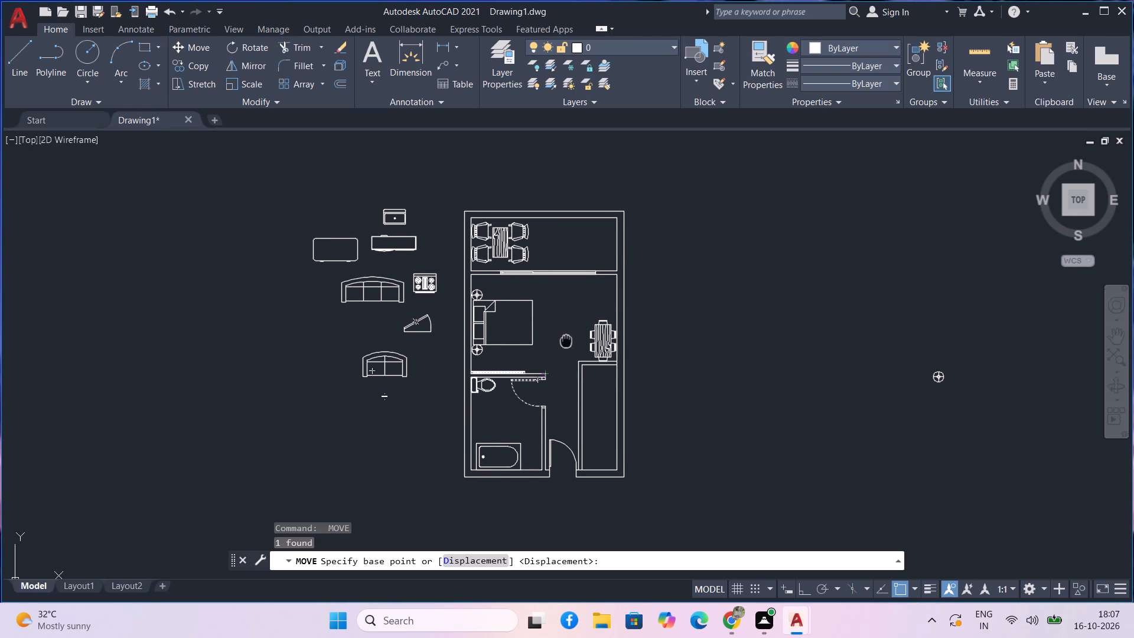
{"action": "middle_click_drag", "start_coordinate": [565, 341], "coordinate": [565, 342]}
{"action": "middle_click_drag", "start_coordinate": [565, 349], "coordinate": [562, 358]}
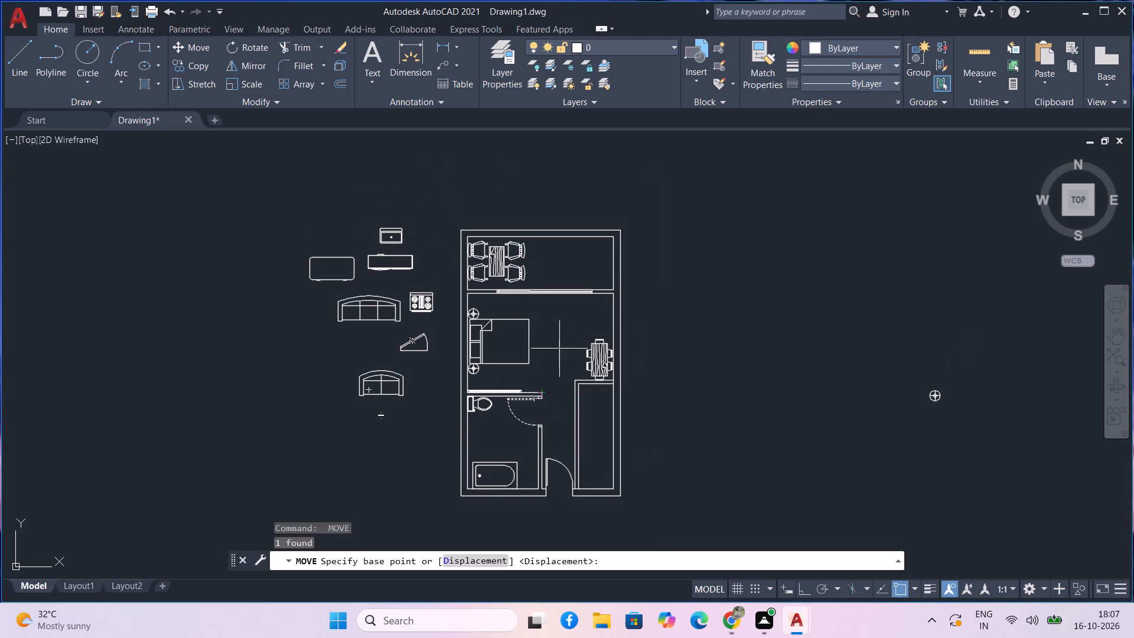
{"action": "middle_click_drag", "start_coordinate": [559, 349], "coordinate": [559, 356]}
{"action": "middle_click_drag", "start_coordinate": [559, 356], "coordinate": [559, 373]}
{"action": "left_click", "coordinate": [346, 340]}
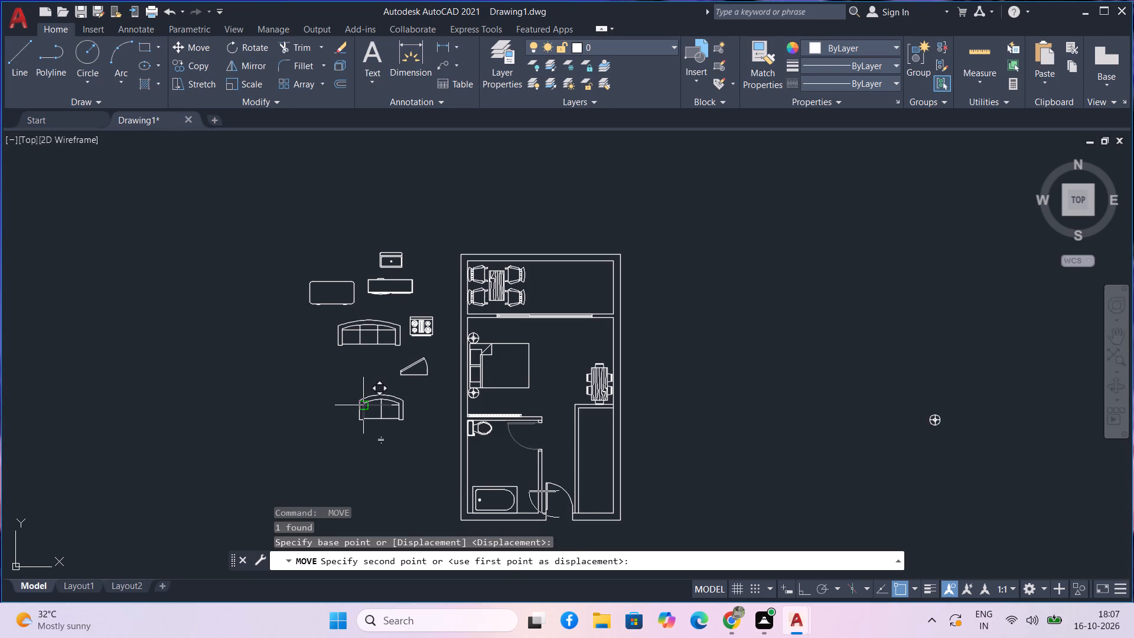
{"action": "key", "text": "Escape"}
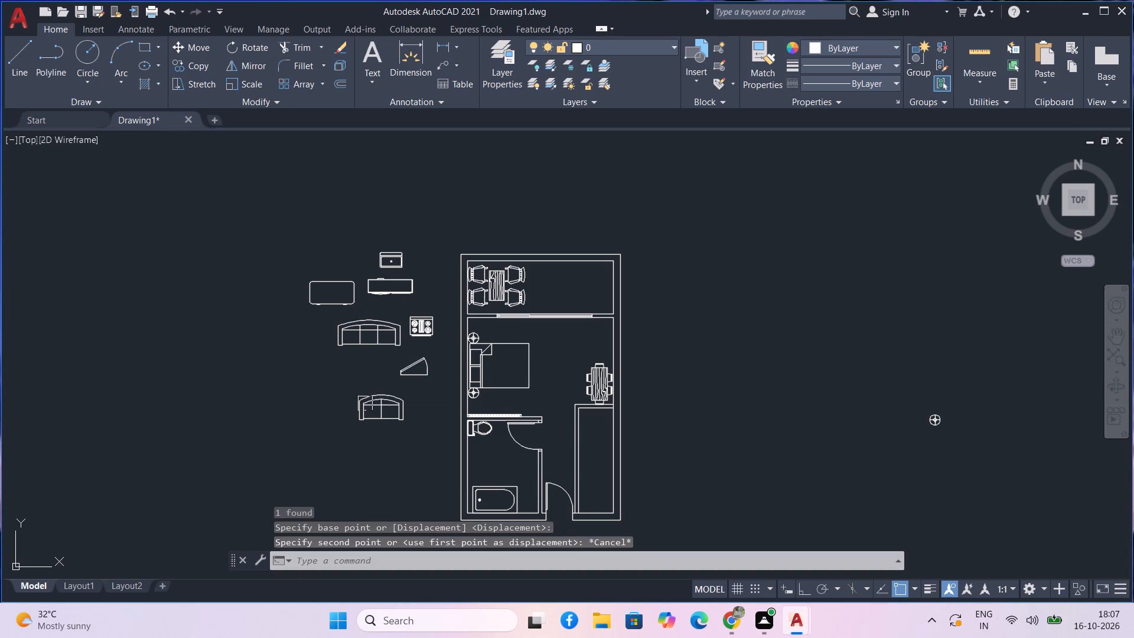
Scale the two-seat and three-seat sofas down together to less than half size, from a base point on the two-seater's front edge.
{"action": "left_click", "coordinate": [365, 406]}
{"action": "left_click", "coordinate": [356, 337]}
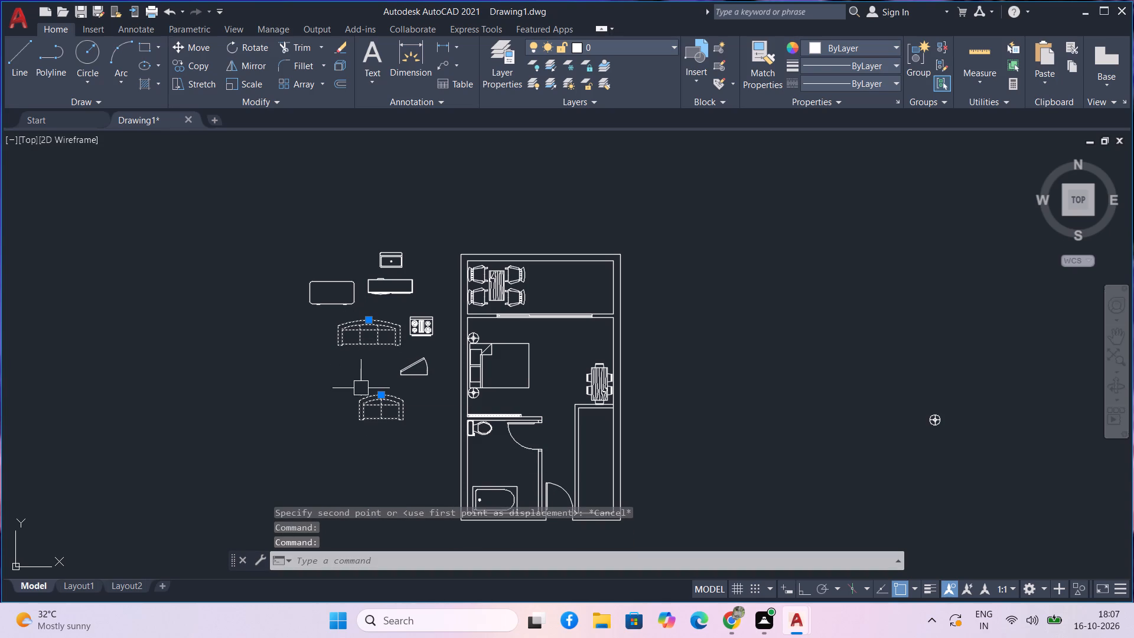
{"action": "type", "text": "sc"}
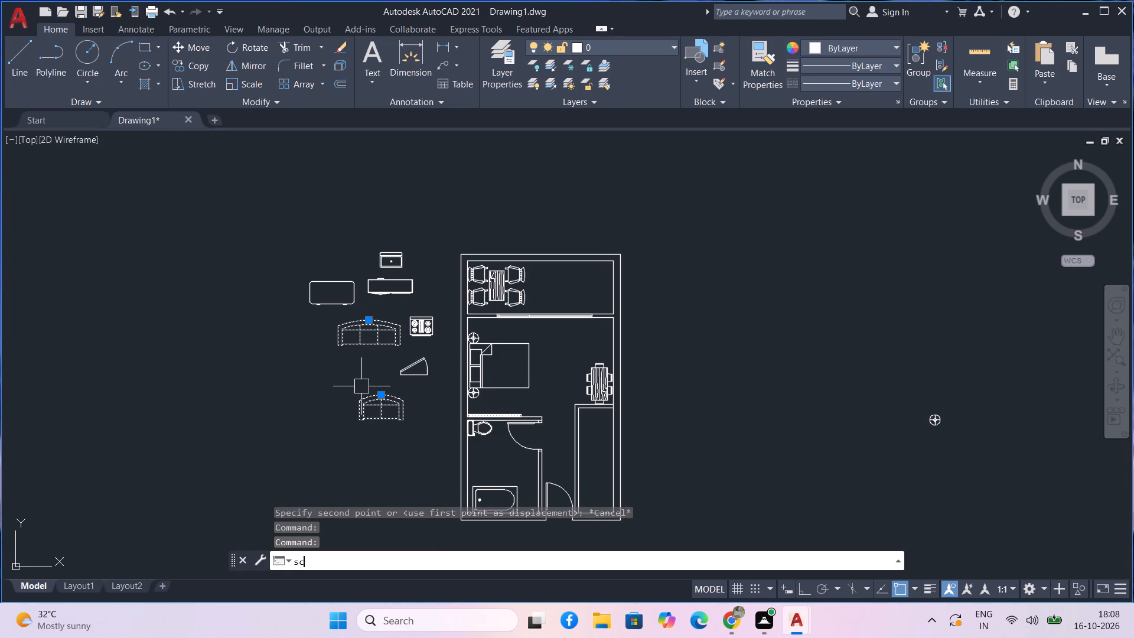
{"action": "key", "text": "space"}
{"action": "left_click", "coordinate": [395, 421]}
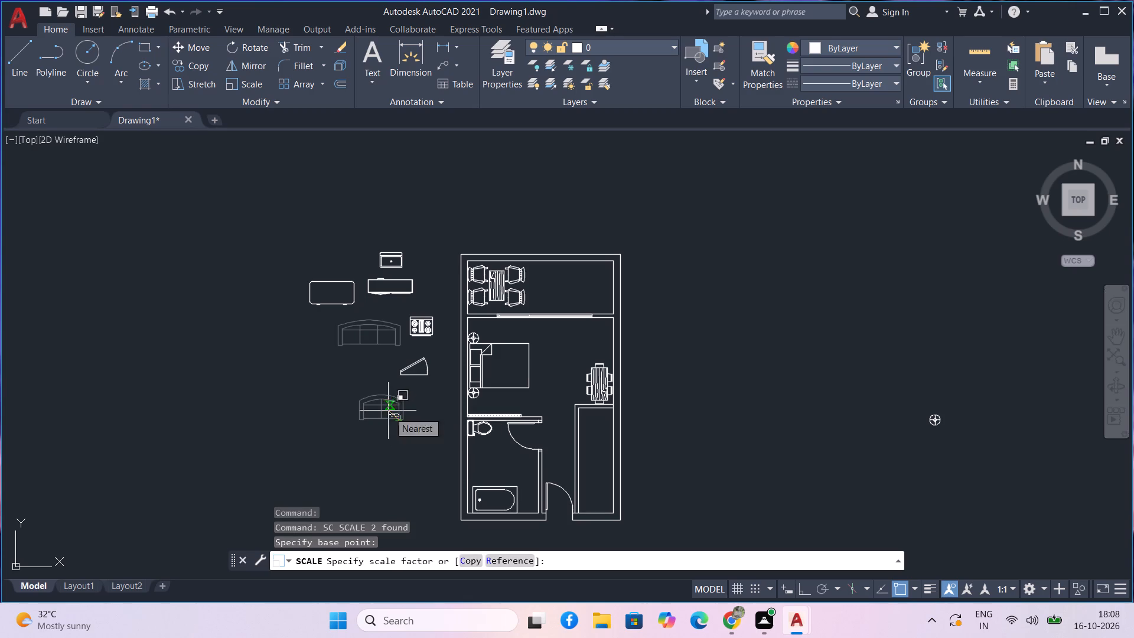
{"action": "left_click", "coordinate": [383, 408]}
Move the two-seat sofa into the northeast corner of the bedroom, just clear of the walls.
{"action": "left_click", "coordinate": [393, 419]}
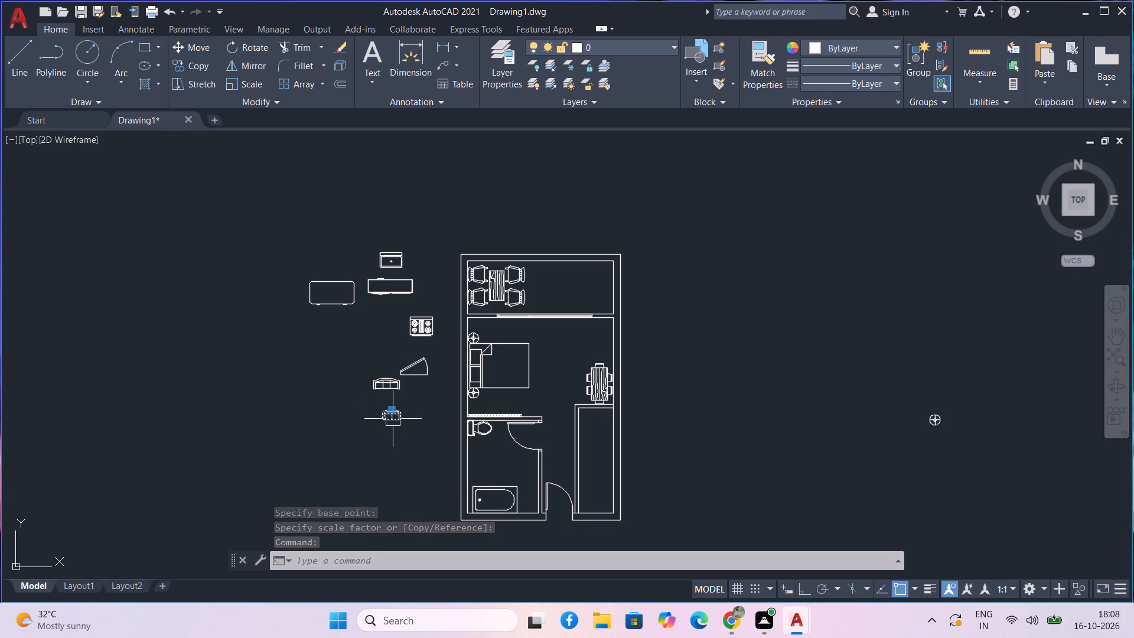
{"action": "type", "text": "m"}
{"action": "key", "text": "space"}
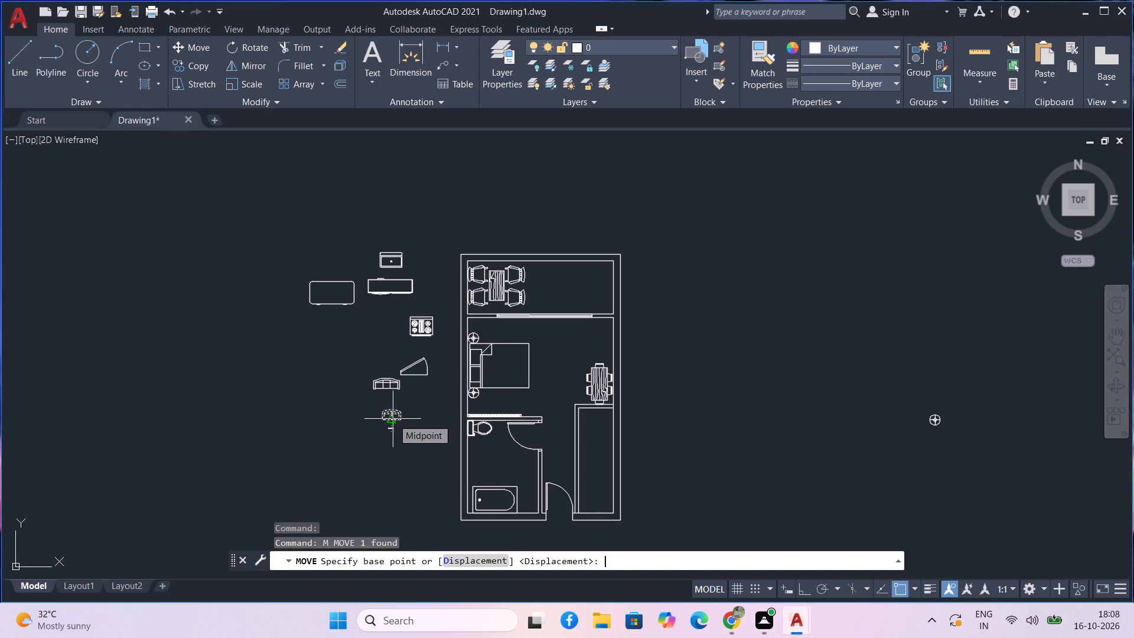
{"action": "scroll", "coordinate": [393, 419], "scroll_direction": "up", "scroll_amount": 3}
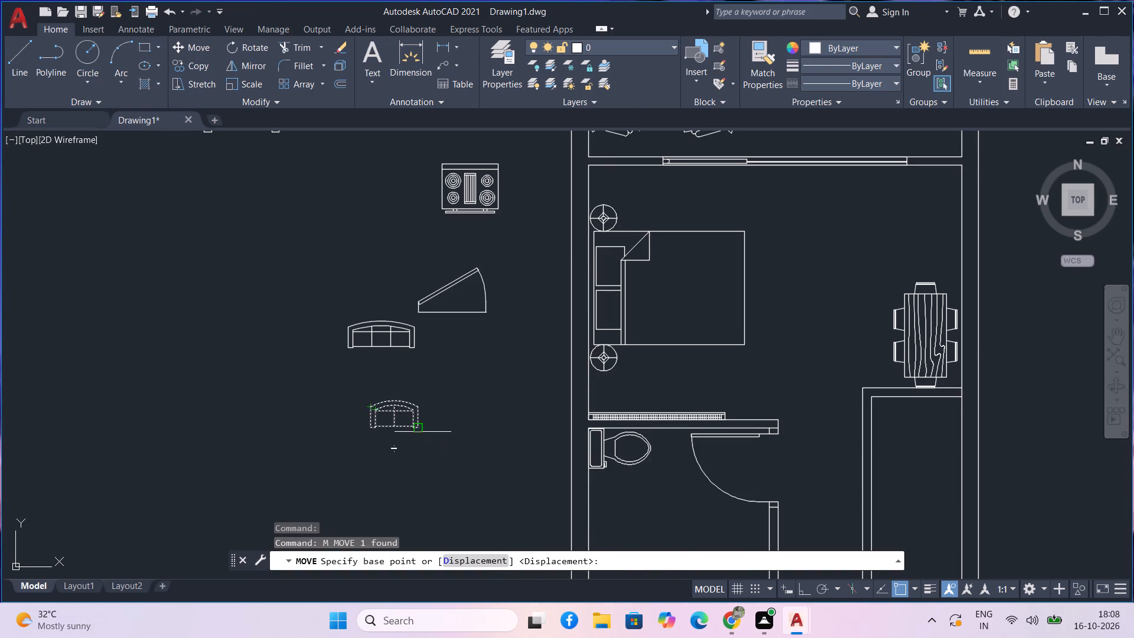
{"action": "left_click", "coordinate": [423, 432]}
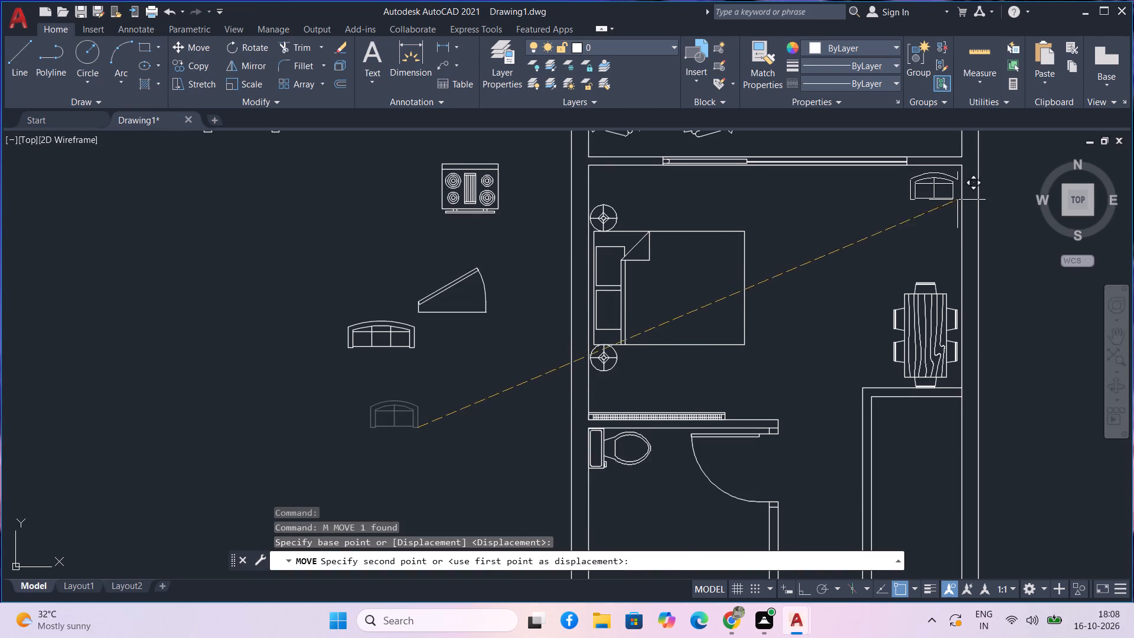
{"action": "middle_click_drag", "start_coordinate": [958, 209], "coordinate": [911, 270]}
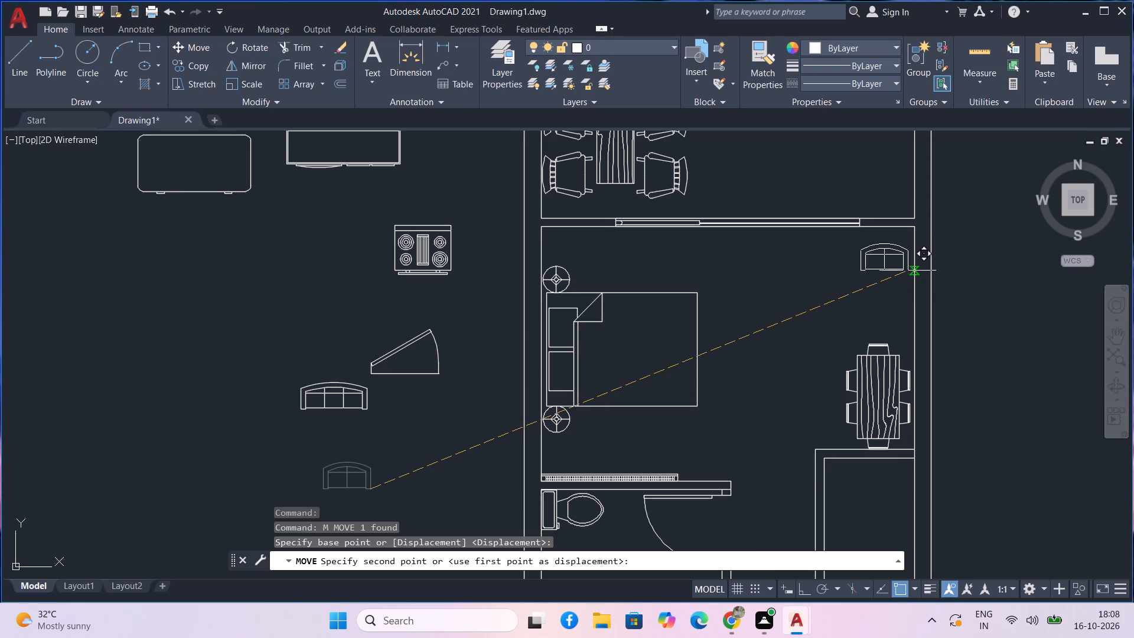
{"action": "scroll", "coordinate": [907, 271], "scroll_direction": "up", "scroll_amount": 2}
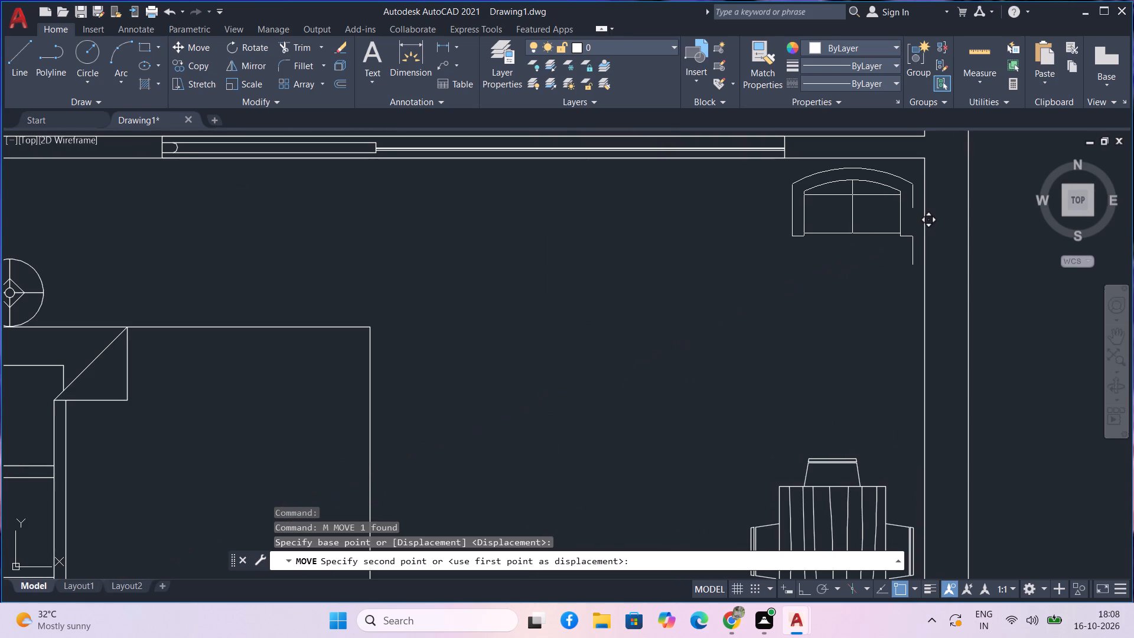
{"action": "left_click", "coordinate": [913, 236]}
Rotate the three-seat sofa 90° clockwise about its northwest corner, with Ortho on, so its back faces east.
{"action": "scroll", "coordinate": [764, 383], "scroll_direction": "down", "scroll_amount": 2}
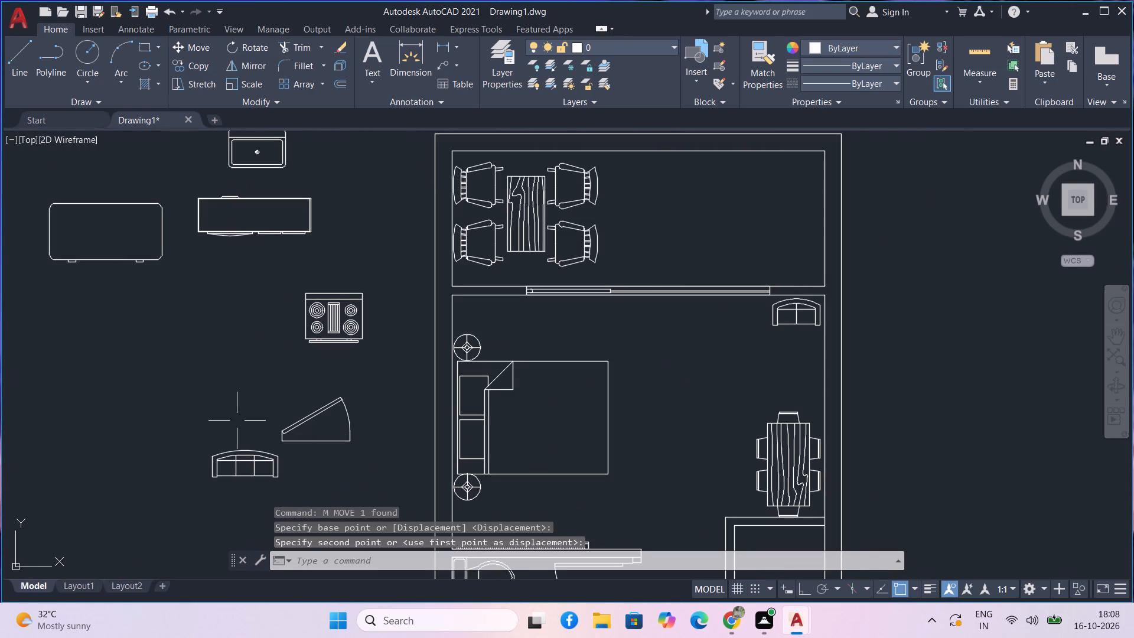
{"action": "left_click", "coordinate": [223, 466]}
{"action": "type", "text": "ro"}
{"action": "key", "text": "space"}
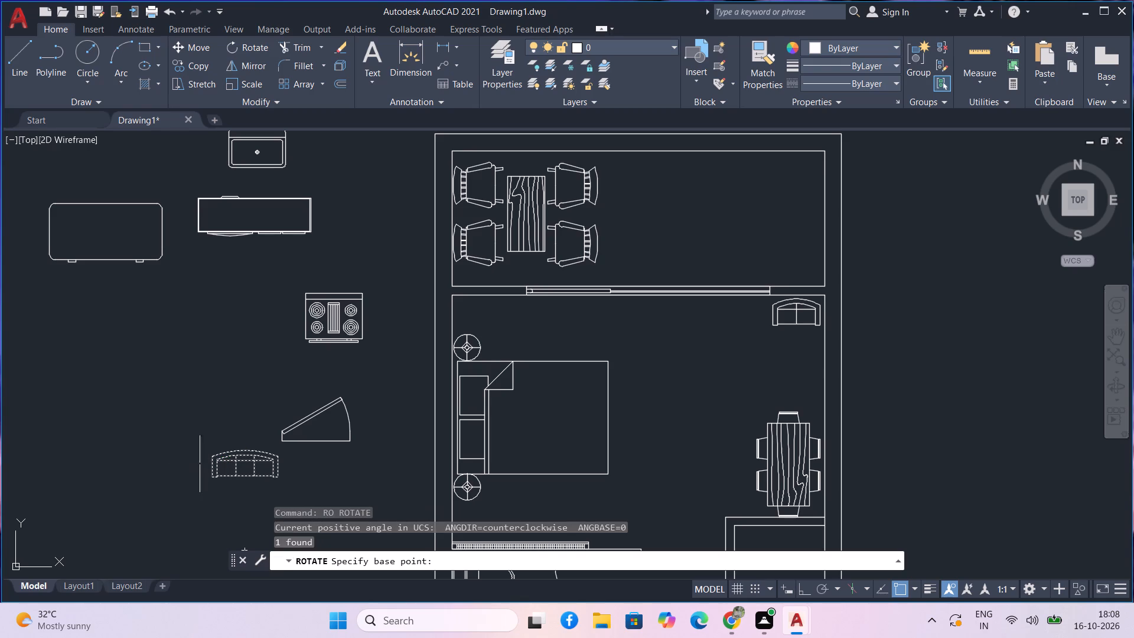
{"action": "left_click", "coordinate": [218, 459]}
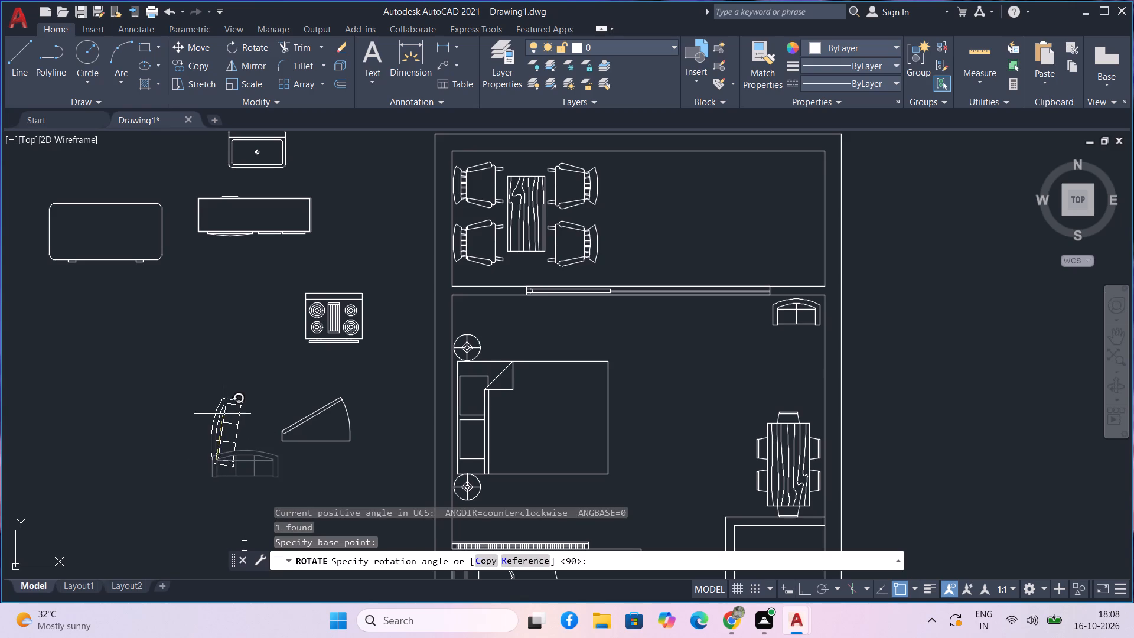
{"action": "key", "text": "F8"}
{"action": "left_click", "coordinate": [211, 494]}
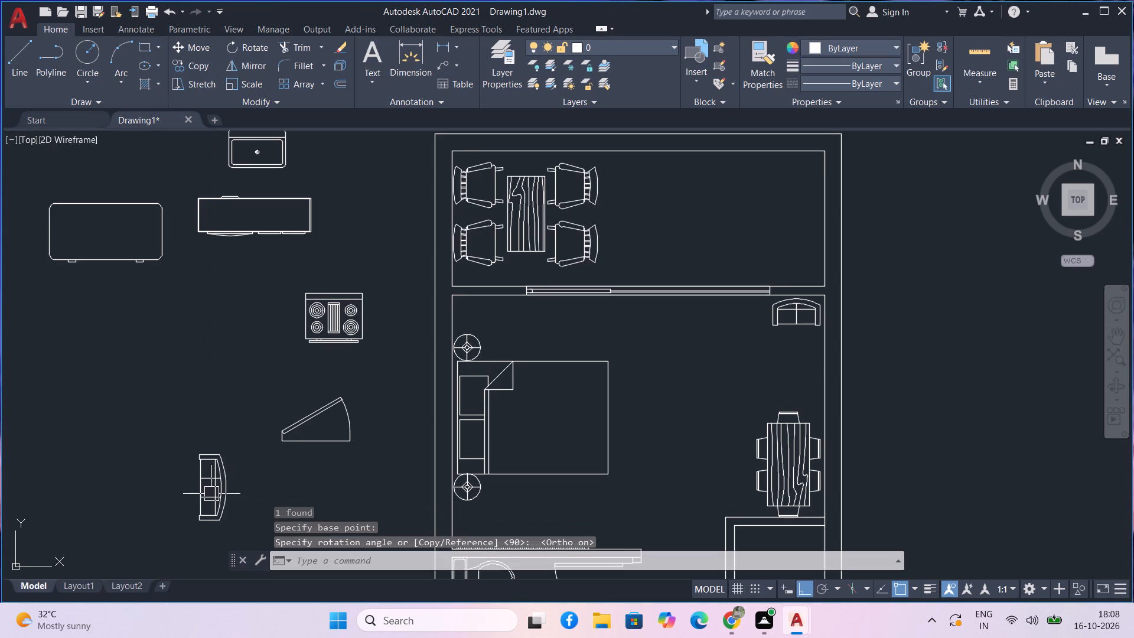
With Ortho off, move the three-seat sofa by its back's midpoint against the bedroom's east wall, just south of the two-seater.
{"action": "left_click", "coordinate": [230, 499]}
{"action": "left_click", "coordinate": [226, 498]}
{"action": "type", "text": "m"}
{"action": "key", "text": "space"}
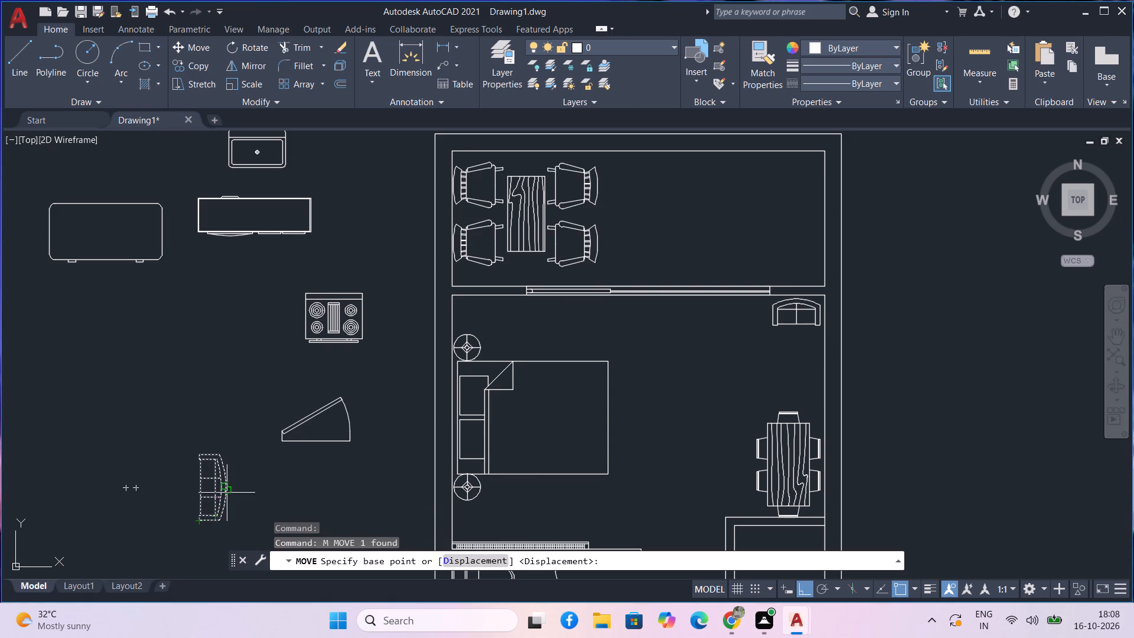
{"action": "left_click", "coordinate": [225, 486]}
{"action": "key", "text": "F8"}
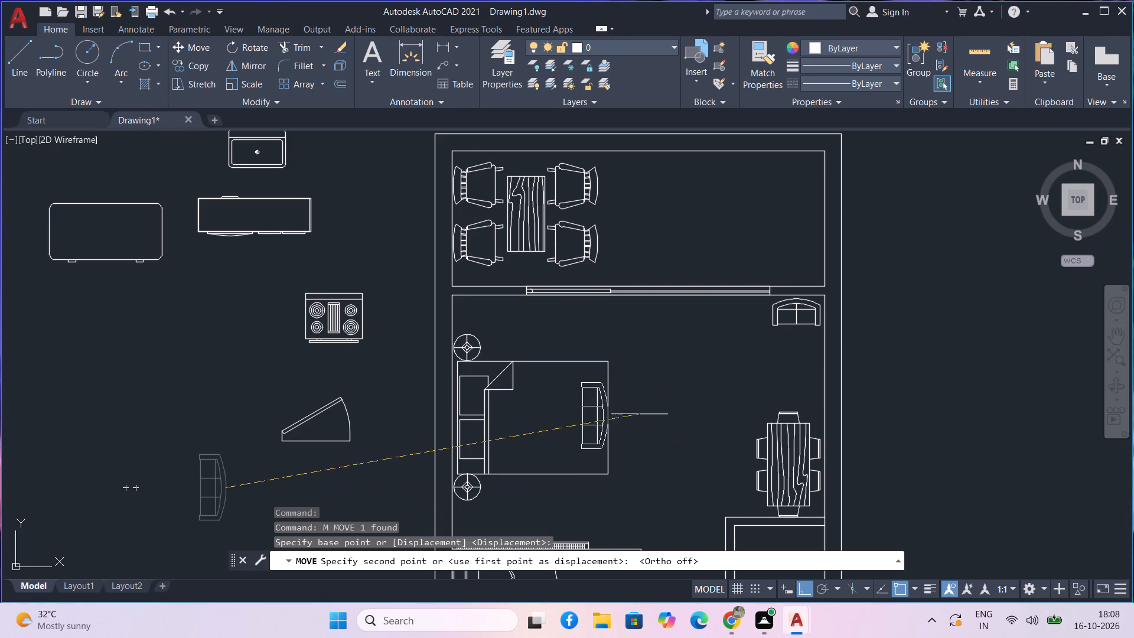
{"action": "scroll", "coordinate": [646, 405], "scroll_direction": "up", "scroll_amount": 2}
{"action": "middle_click_drag", "start_coordinate": [775, 369], "coordinate": [461, 428]}
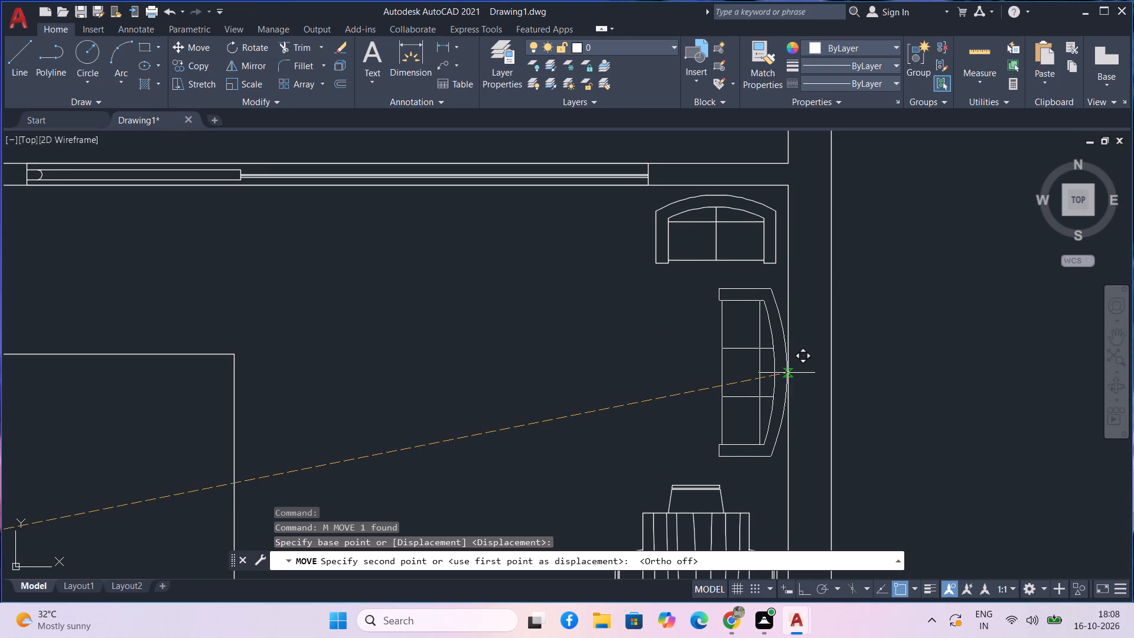
{"action": "left_click", "coordinate": [787, 373]}
Move the dining table with six chairs out of the bedroom into the empty space east of the floor plan.
{"action": "scroll", "coordinate": [675, 437], "scroll_direction": "down", "scroll_amount": 3}
{"action": "middle_click_drag", "start_coordinate": [641, 444], "coordinate": [734, 347]}
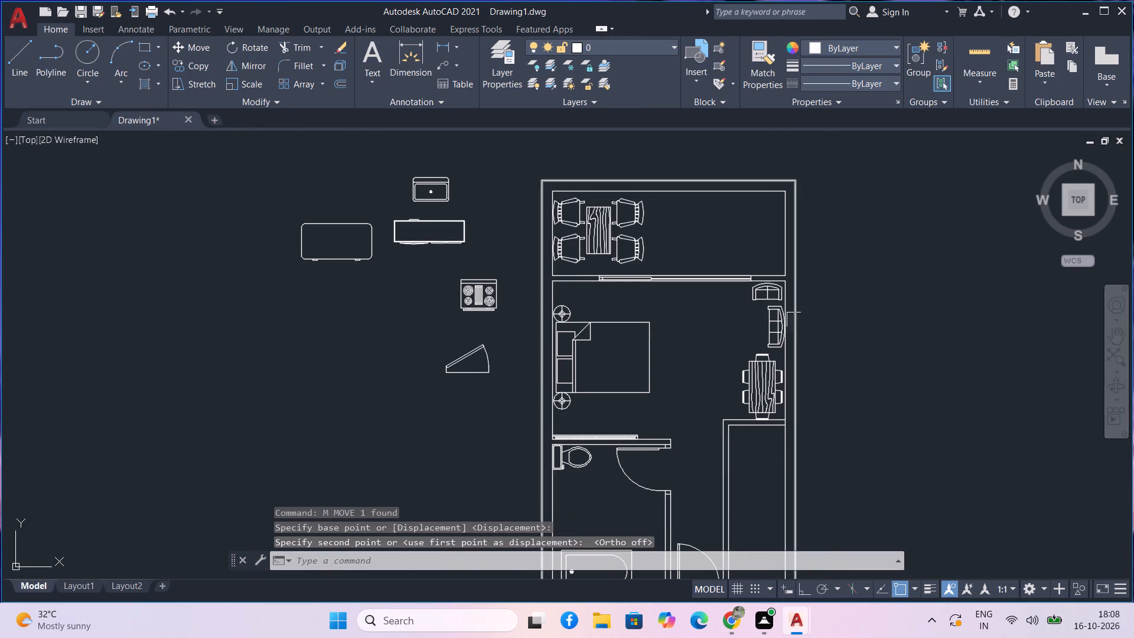
{"action": "left_click", "coordinate": [750, 387]}
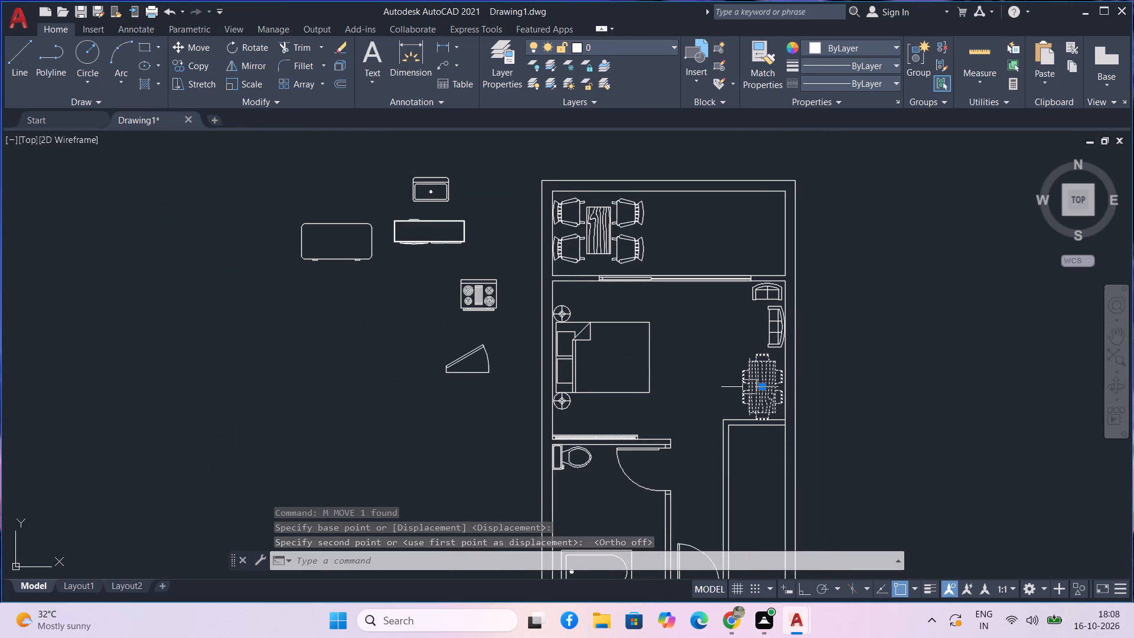
{"action": "type", "text": "m"}
{"action": "key", "text": "space"}
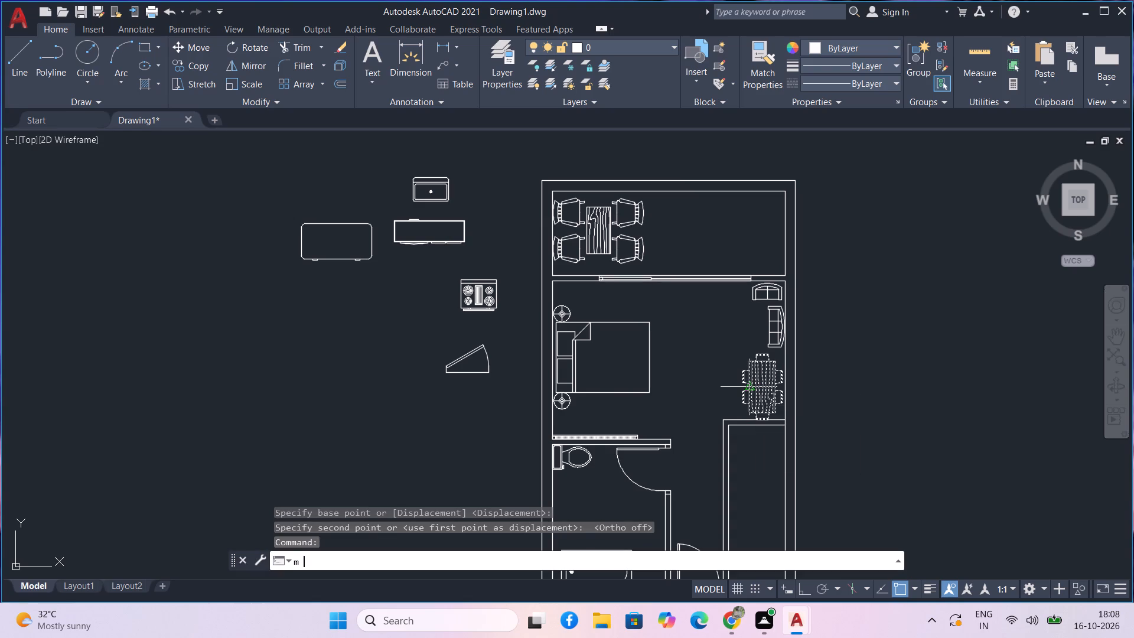
{"action": "left_click", "coordinate": [764, 389]}
{"action": "left_click", "coordinate": [907, 391]}
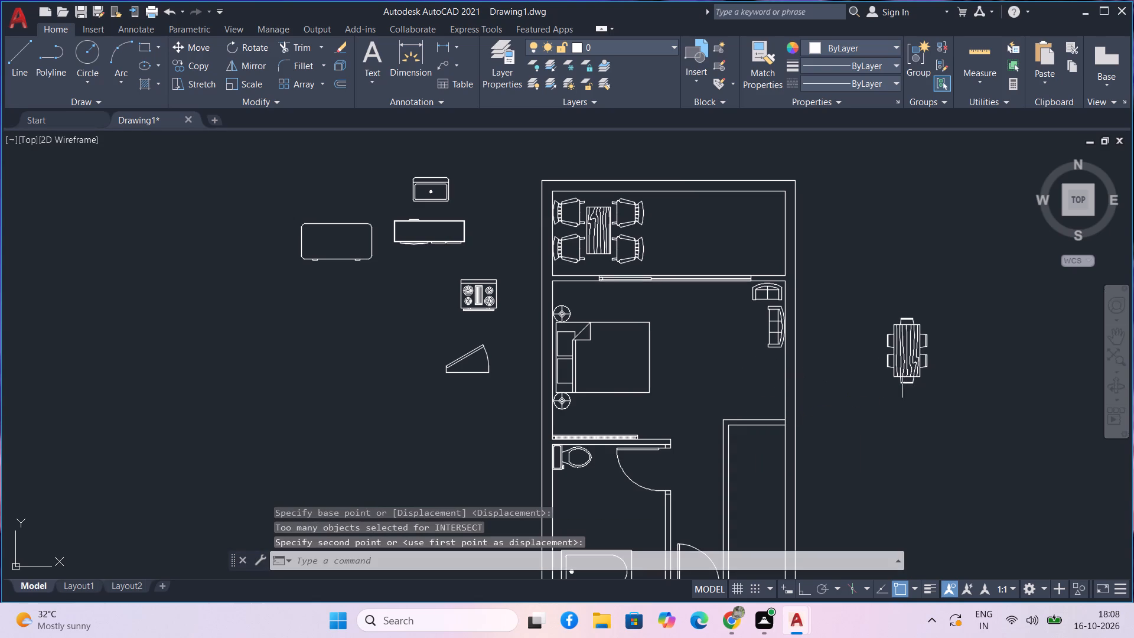
Rotate the dining table set 90° counterclockwise about its south end, with Ortho on, so its length runs east–west.
{"action": "left_click_drag", "start_coordinate": [950, 404], "coordinate": [938, 366]}
{"action": "left_click", "coordinate": [907, 333]}
{"action": "key", "text": "r"}
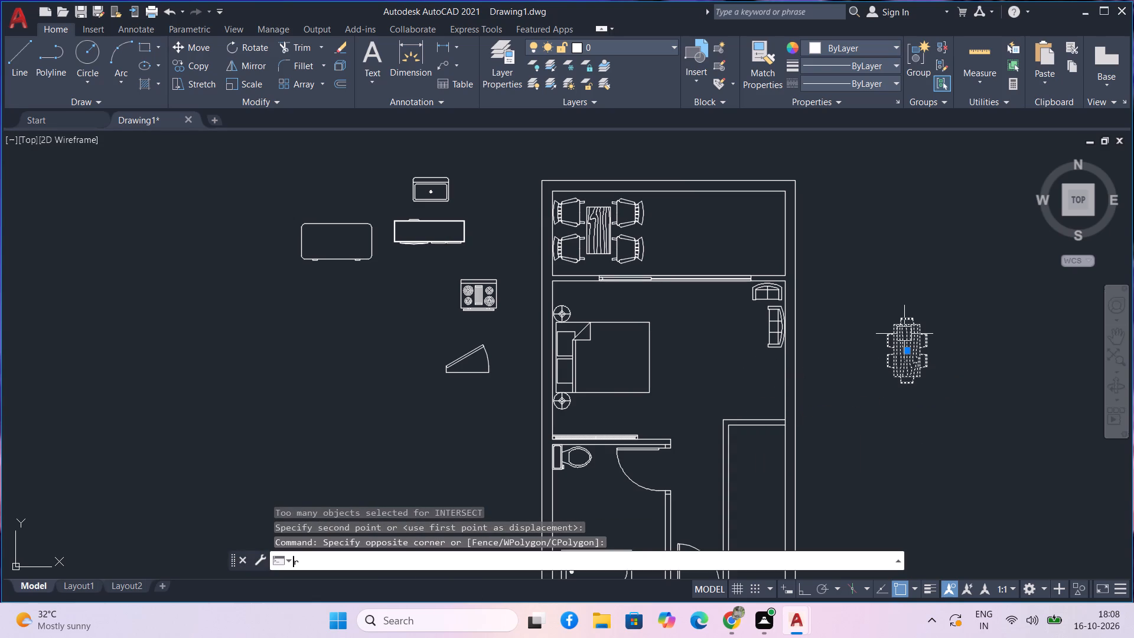
{"action": "key", "text": "o"}
{"action": "key", "text": "space"}
{"action": "left_click_drag", "start_coordinate": [912, 385], "coordinate": [913, 385]}
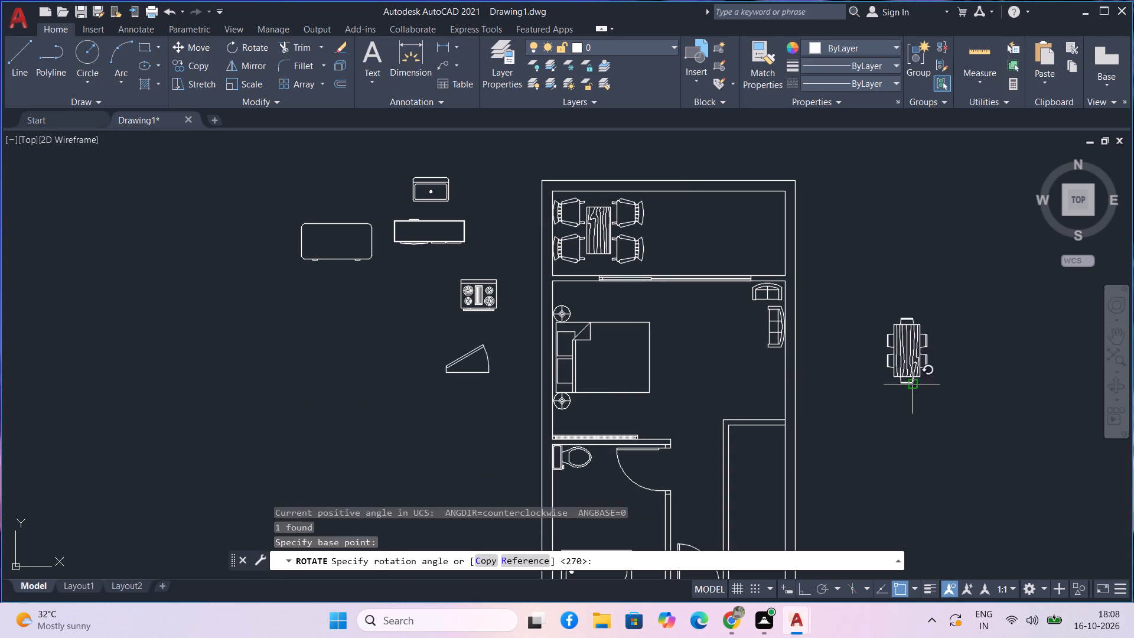
{"action": "left_click_drag", "start_coordinate": [913, 385], "coordinate": [930, 383]}
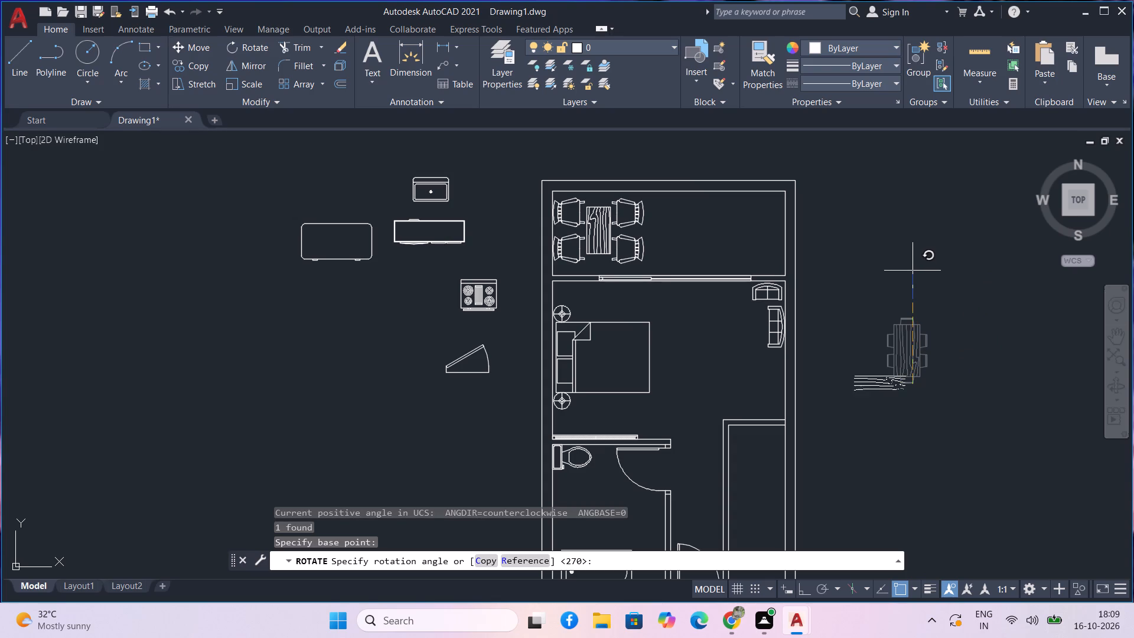
{"action": "key", "text": "F8"}
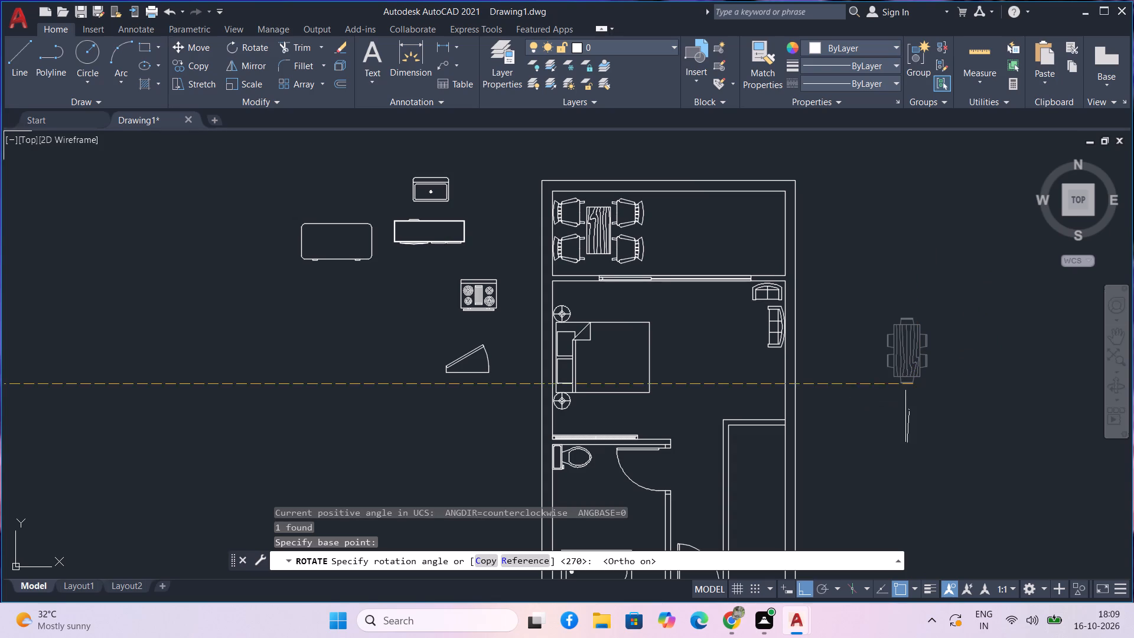
{"action": "left_click", "coordinate": [913, 271]}
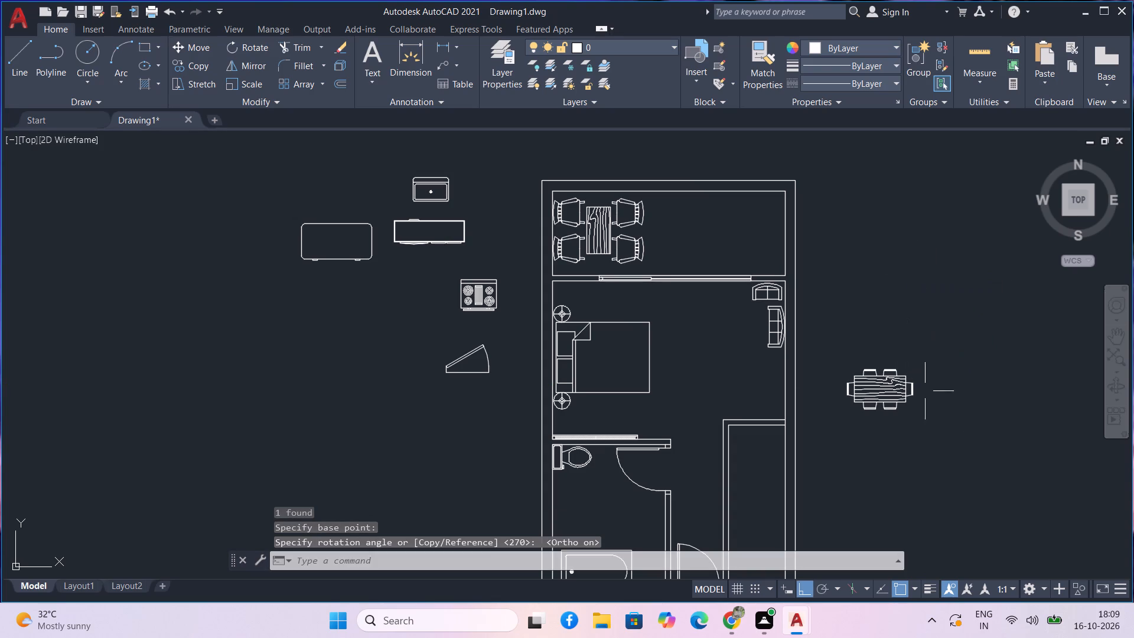
Scale the six-chair dining set east of the floor plan down to roughly 60% about its east end.
{"action": "left_click_drag", "start_coordinate": [939, 458], "coordinate": [900, 408]}
{"action": "left_click", "coordinate": [869, 377]}
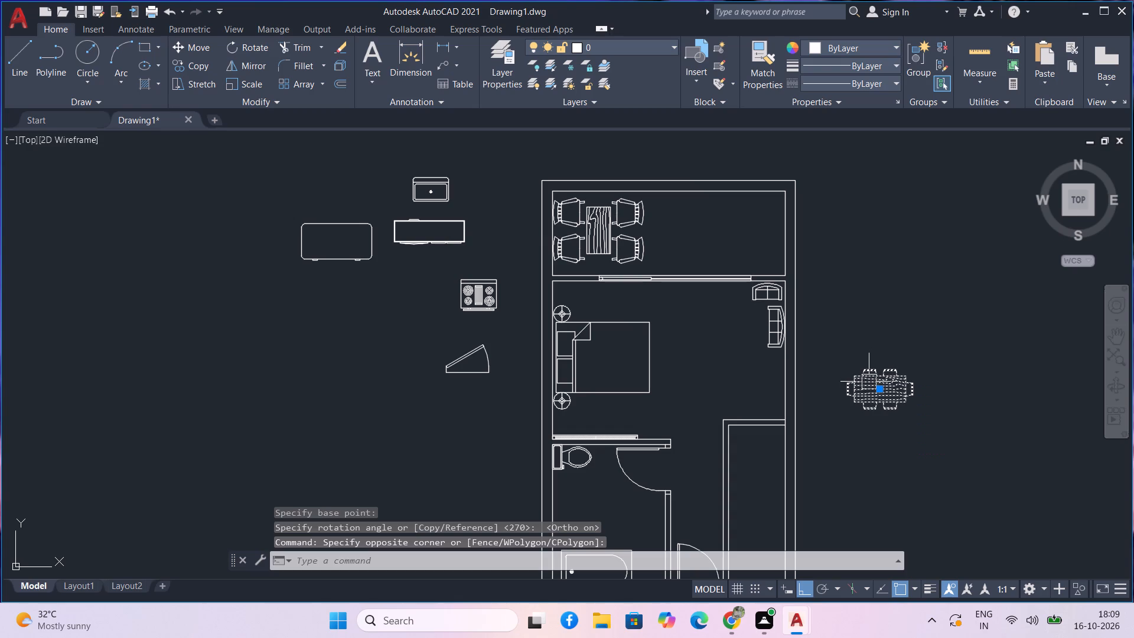
{"action": "type", "text": "sc"}
{"action": "key", "text": "space"}
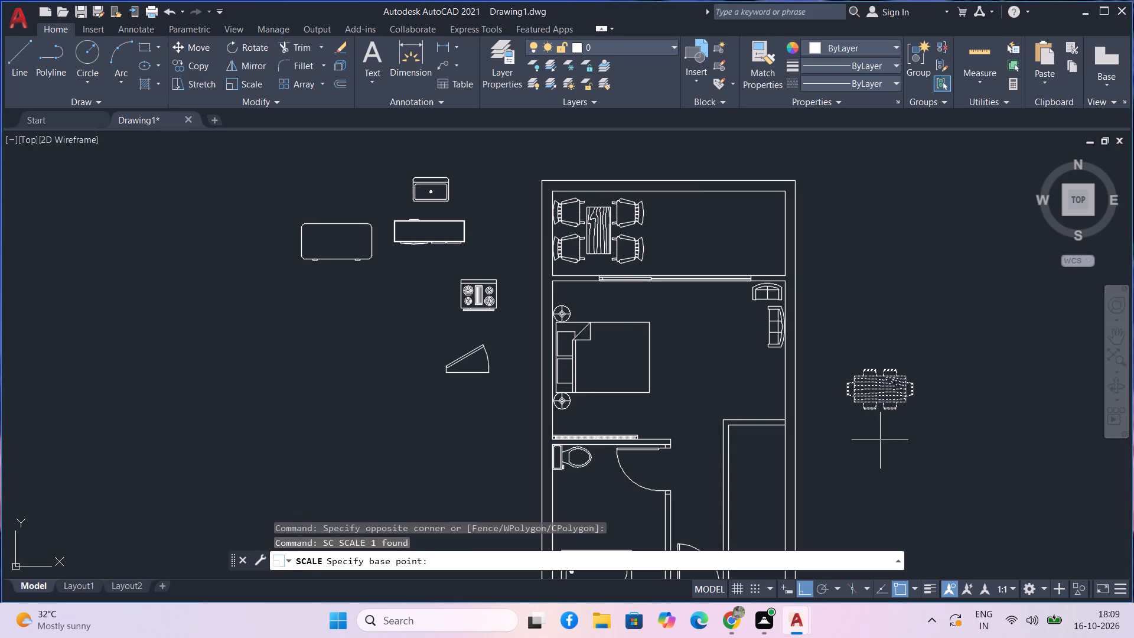
{"action": "scroll", "coordinate": [904, 406], "scroll_direction": "up", "scroll_amount": 2}
{"action": "left_click", "coordinate": [924, 373]}
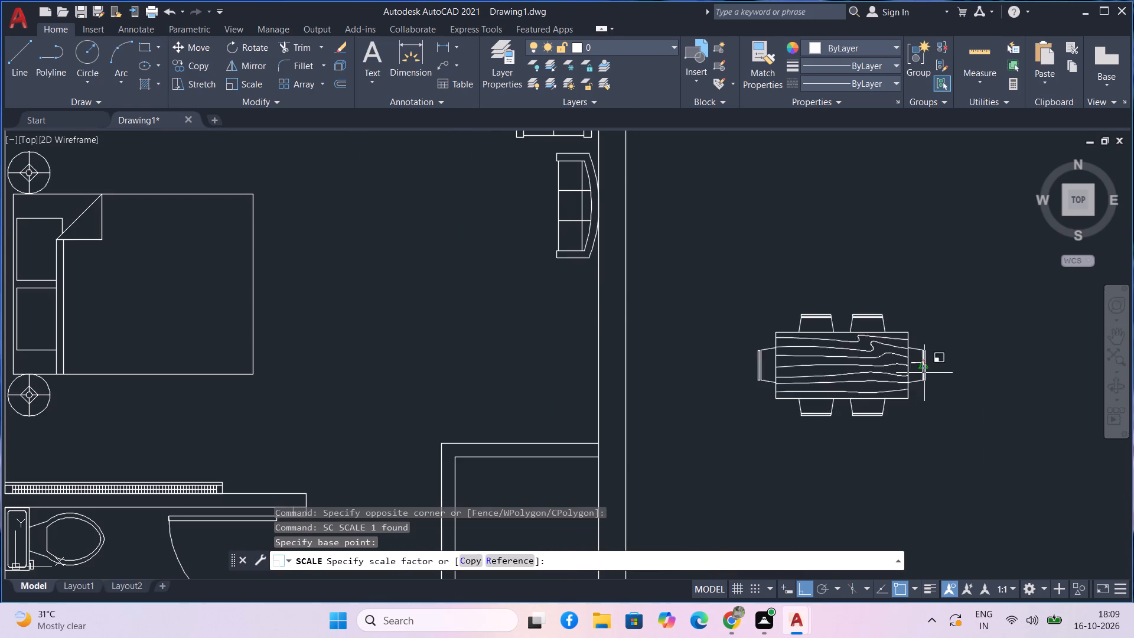
{"action": "left_click", "coordinate": [875, 376]}
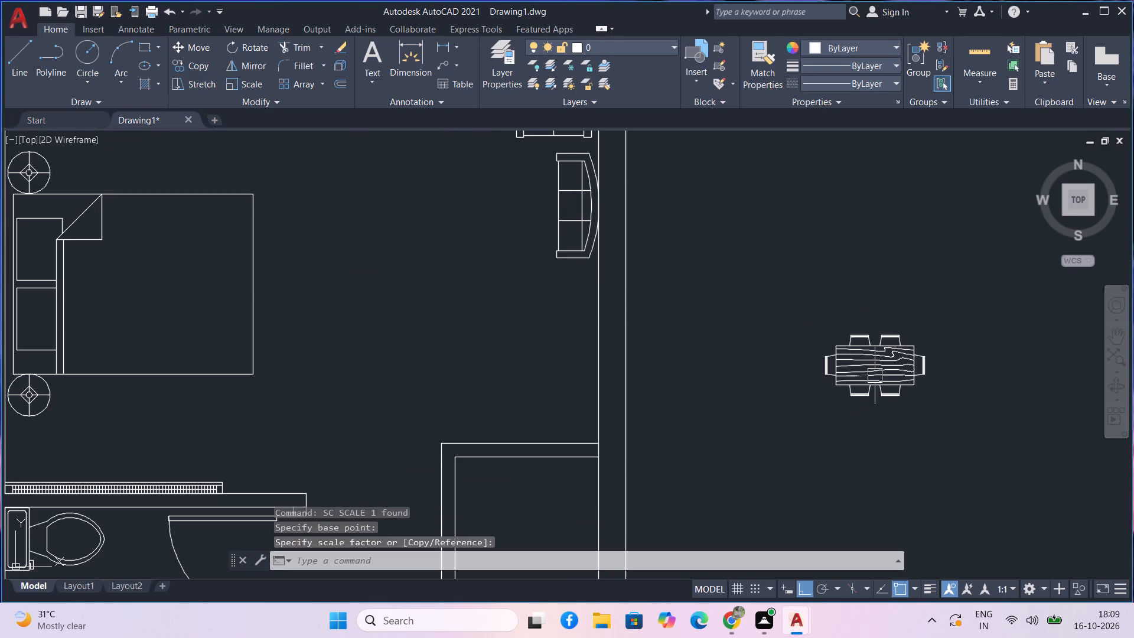
With Ortho off, move the reduced dining set into the bedroom's southeast area, just north of the partition beside the east wall.
{"action": "left_click_drag", "start_coordinate": [907, 432], "coordinate": [878, 382]}
{"action": "left_click", "coordinate": [867, 371]}
{"action": "type", "text": "m"}
{"action": "key", "text": "space"}
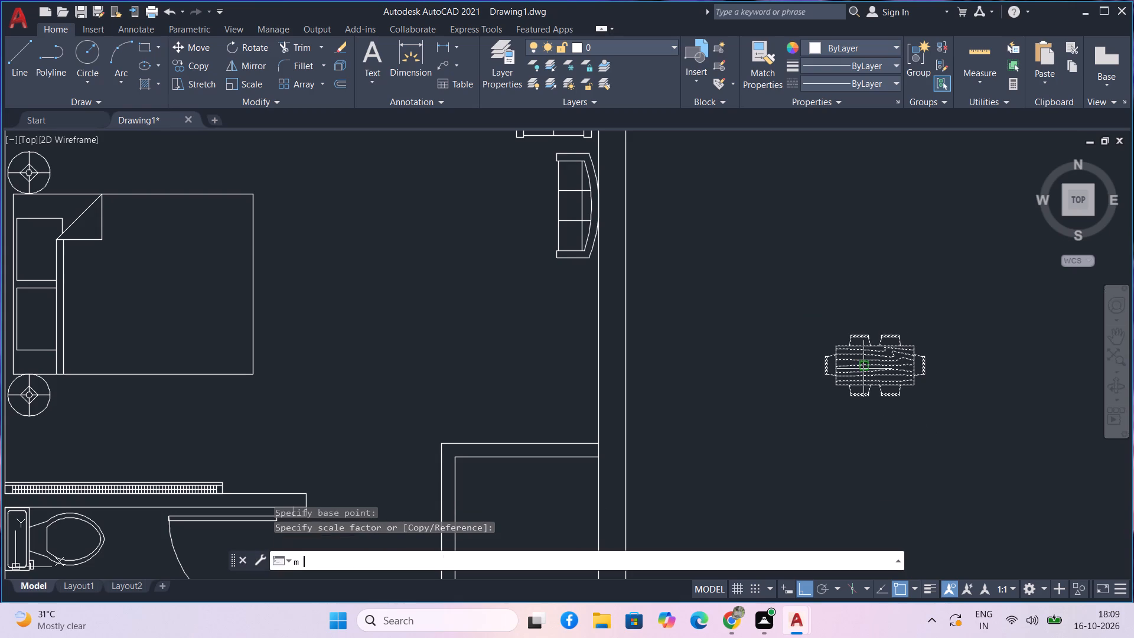
{"action": "left_click", "coordinate": [910, 385]}
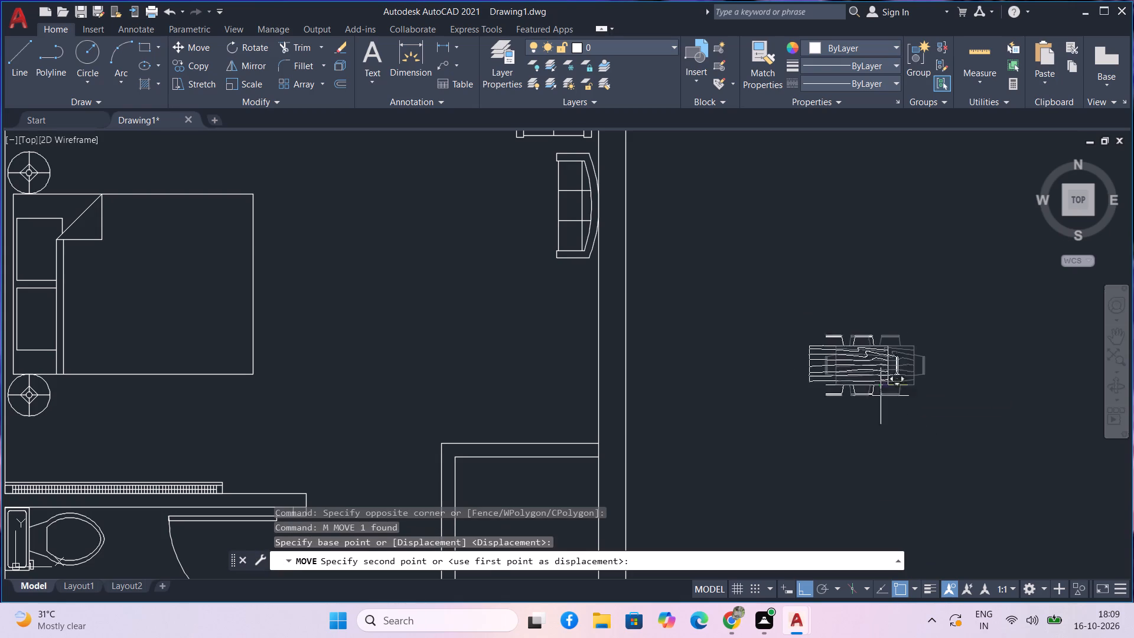
{"action": "key", "text": "F8"}
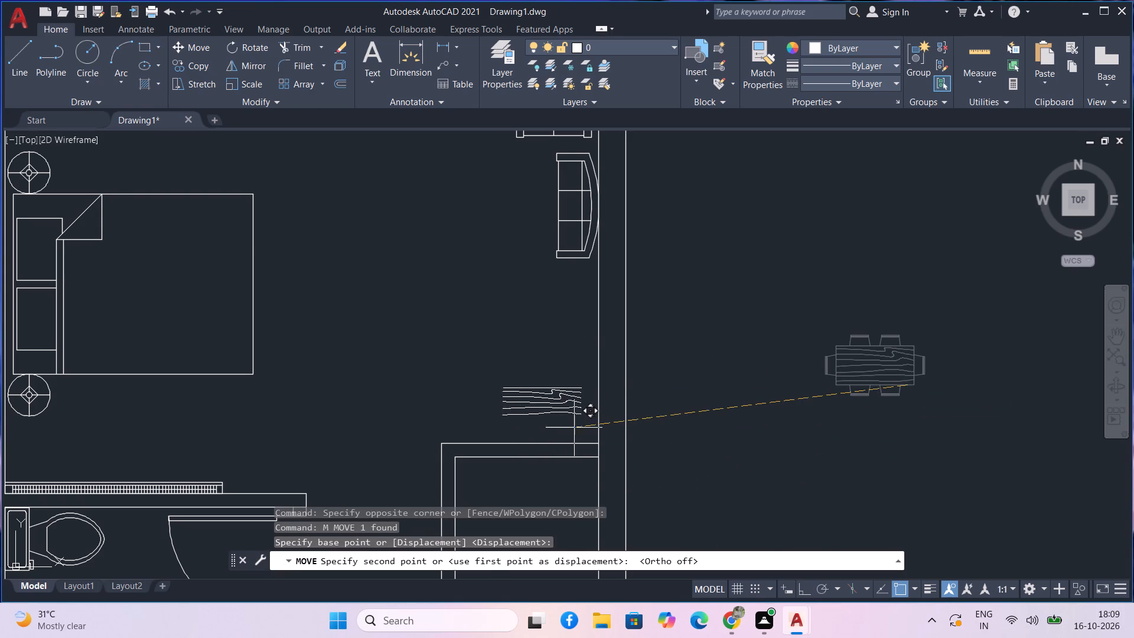
{"action": "left_click", "coordinate": [572, 428]}
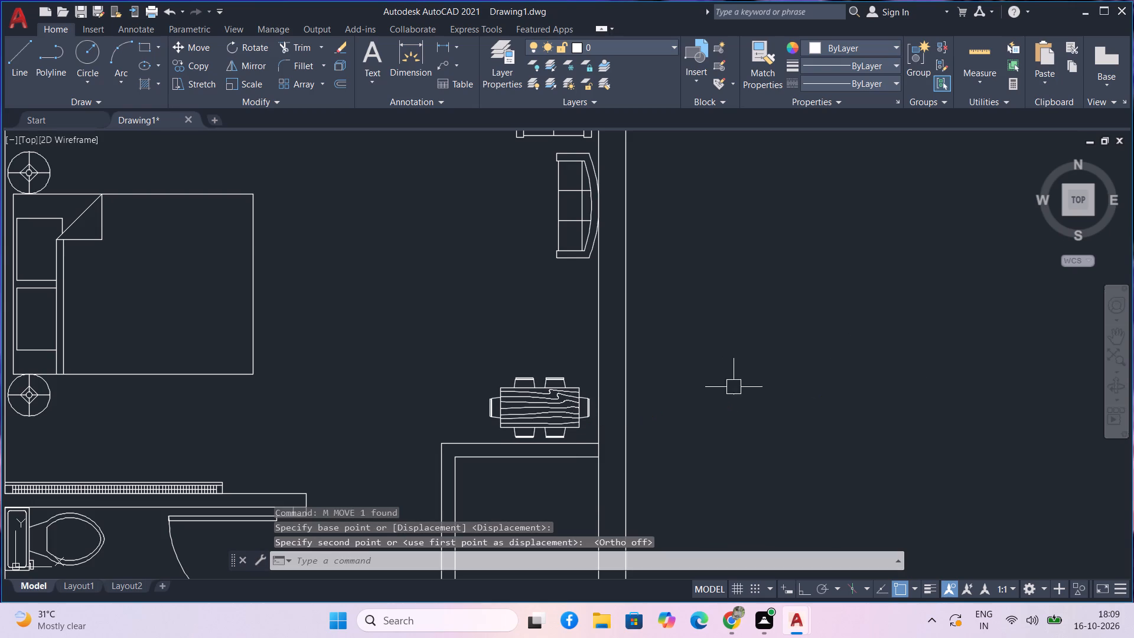
Move the three-seat sofa a short distance south along the bedroom's east wall, toward the dining set.
{"action": "middle_click_drag", "start_coordinate": [736, 382], "coordinate": [785, 535]}
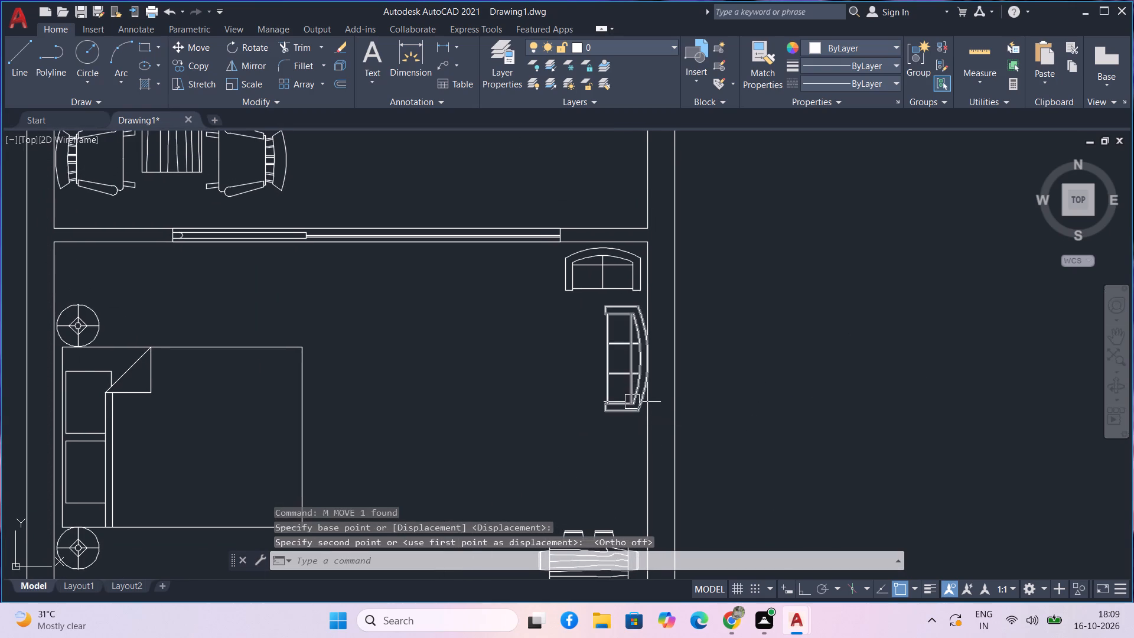
{"action": "left_click", "coordinate": [632, 402]}
{"action": "type", "text": "m"}
{"action": "key", "text": "space"}
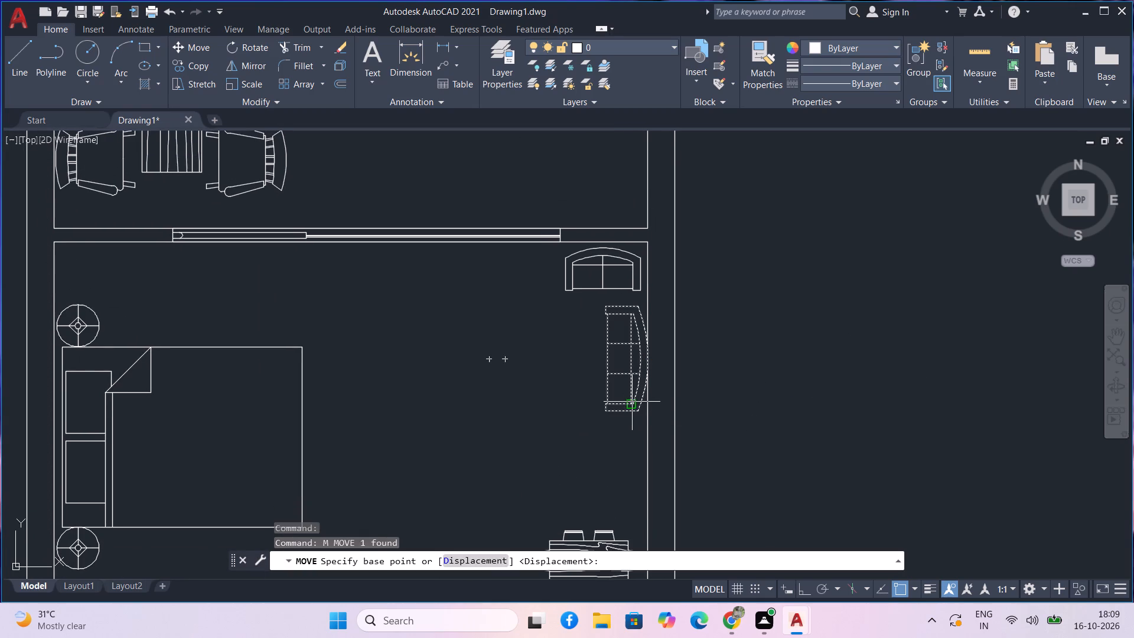
{"action": "left_click", "coordinate": [635, 413]}
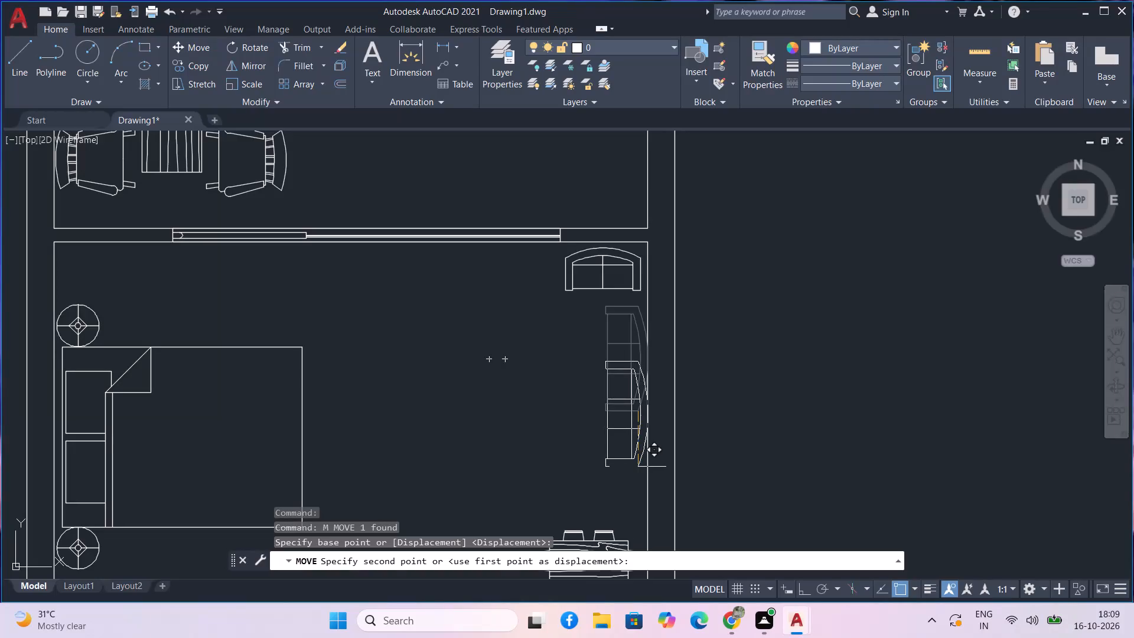
{"action": "left_click", "coordinate": [638, 467]}
Move the two-seat sofa southwest, away from the bedroom's north wall, to just northwest of the three-seat sofa.
{"action": "left_click", "coordinate": [607, 291]}
{"action": "type", "text": "m"}
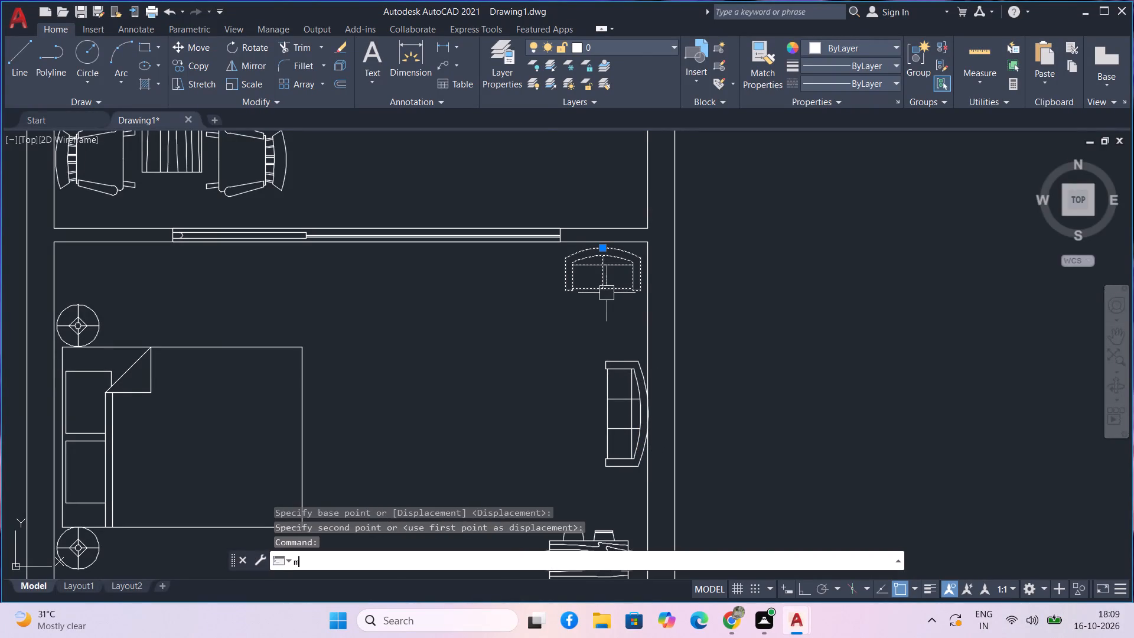
{"action": "key", "text": "space"}
{"action": "left_click", "coordinate": [605, 291]}
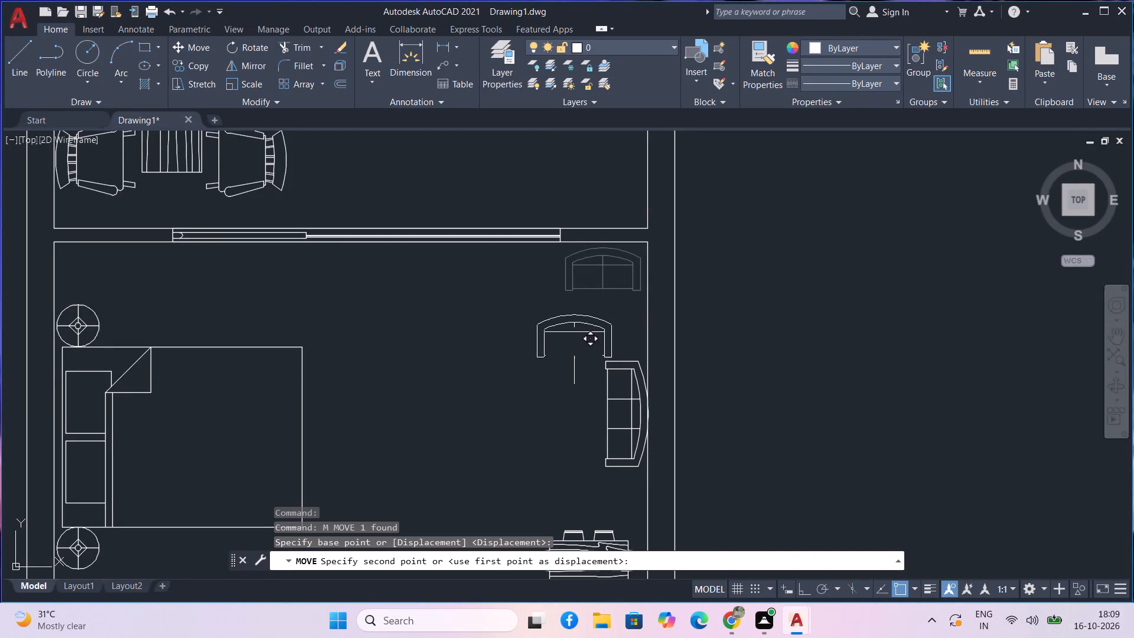
{"action": "left_click", "coordinate": [574, 356]}
Delete the leftover door leaf and swing arc lying west of the floor plan.
{"action": "scroll", "coordinate": [758, 314], "scroll_direction": "down", "scroll_amount": 1}
{"action": "middle_click_drag", "start_coordinate": [770, 377], "coordinate": [819, 311]}
{"action": "middle_click_drag", "start_coordinate": [826, 336], "coordinate": [890, 316]}
{"action": "middle_click_drag", "start_coordinate": [890, 325], "coordinate": [904, 317]}
{"action": "scroll", "coordinate": [904, 317], "scroll_direction": "down", "scroll_amount": 1}
{"action": "middle_click_drag", "start_coordinate": [914, 341], "coordinate": [915, 342]}
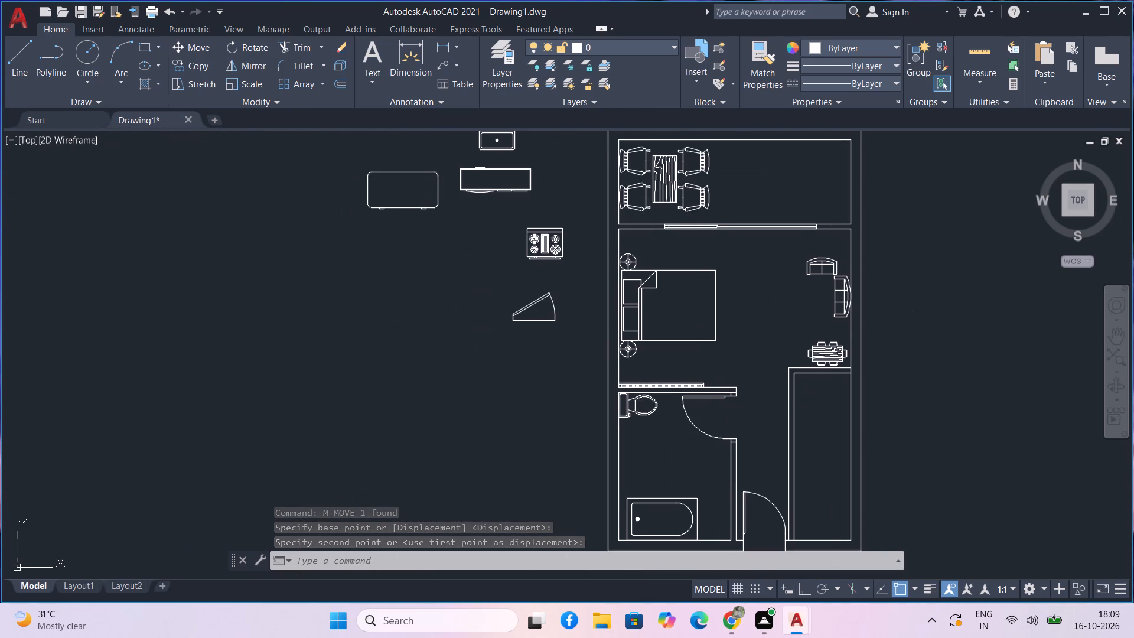
{"action": "middle_click_drag", "start_coordinate": [915, 342], "coordinate": [914, 310]}
{"action": "middle_click_drag", "start_coordinate": [914, 310], "coordinate": [938, 370]}
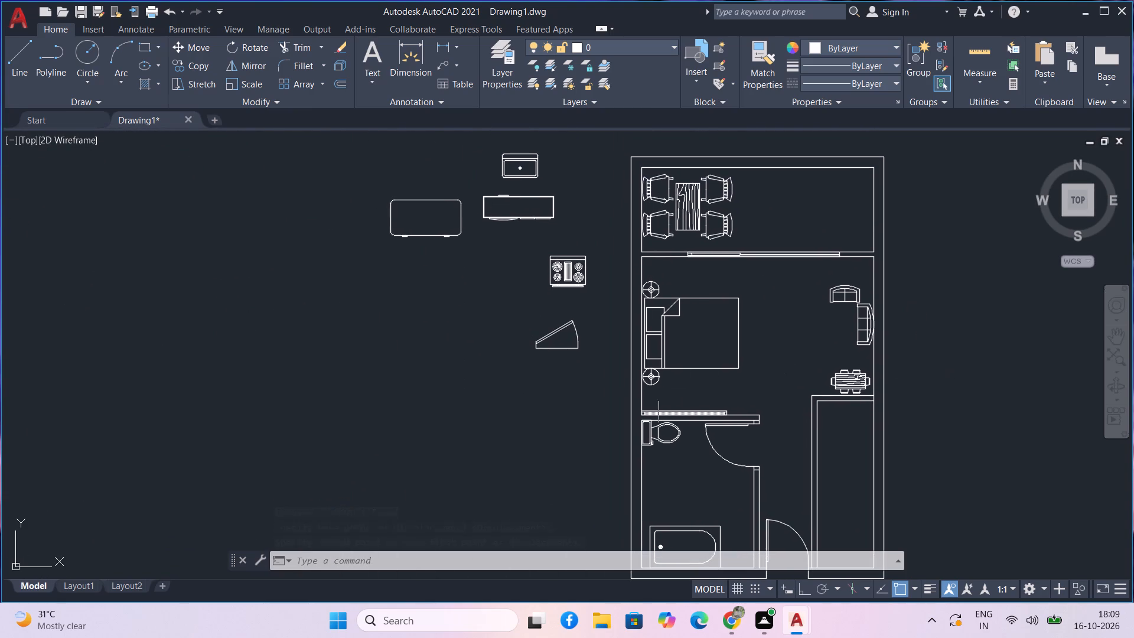
{"action": "left_click_drag", "start_coordinate": [571, 384], "coordinate": [572, 369]}
{"action": "left_click", "coordinate": [516, 325]}
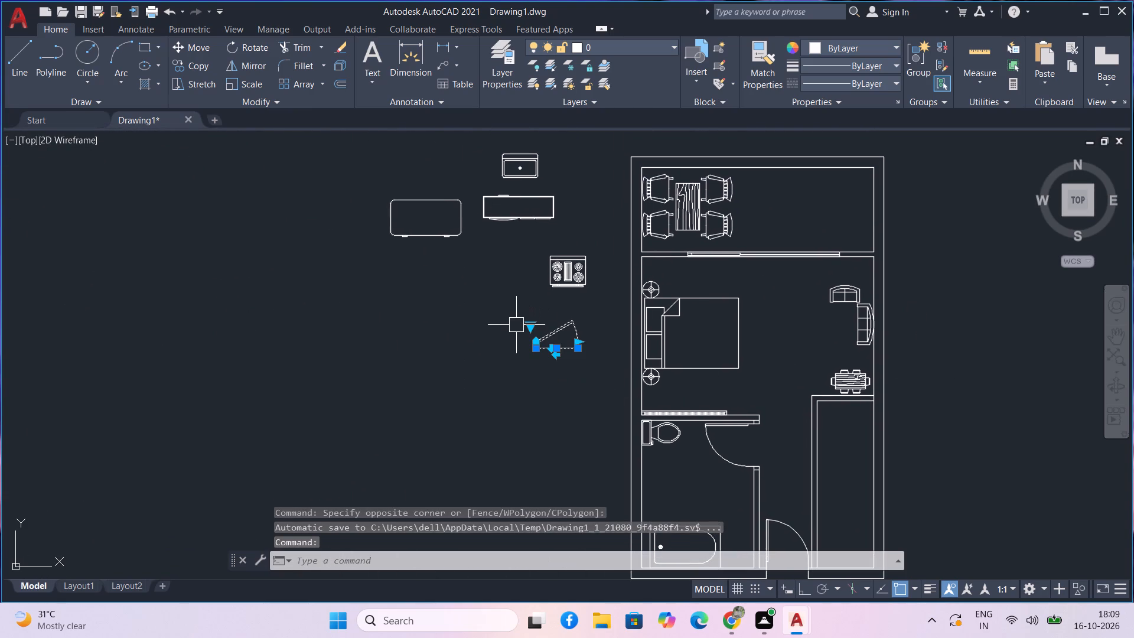
{"action": "key", "text": "Delete"}
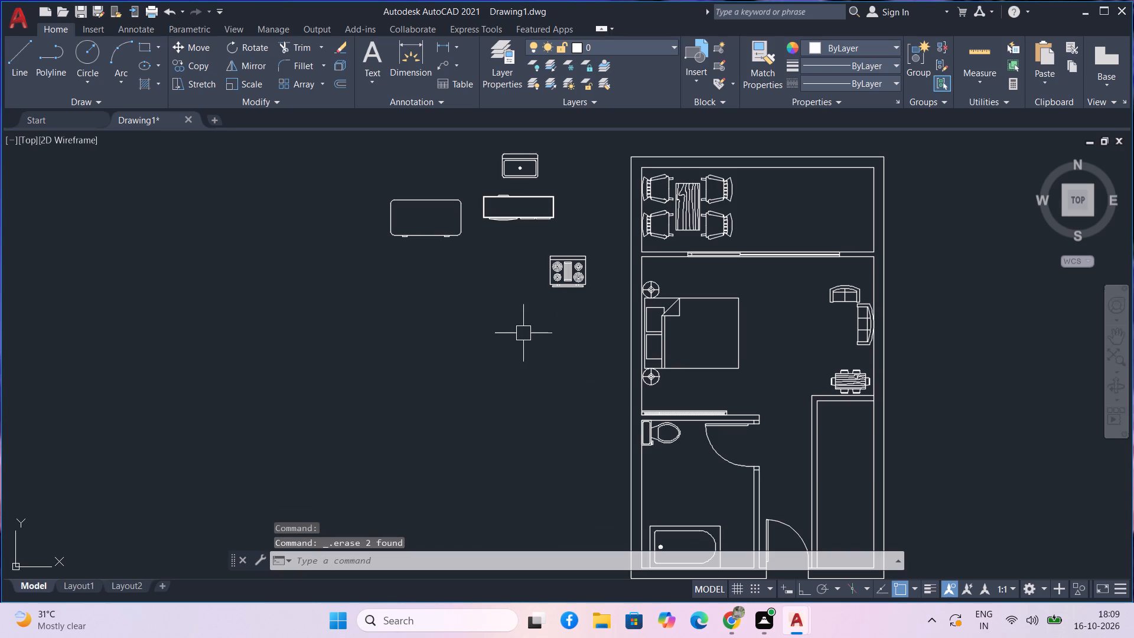
Move the wooden table from between the four chairs in the north room to the empty space east of the floor plan.
{"action": "middle_click_drag", "start_coordinate": [532, 340], "coordinate": [562, 380]}
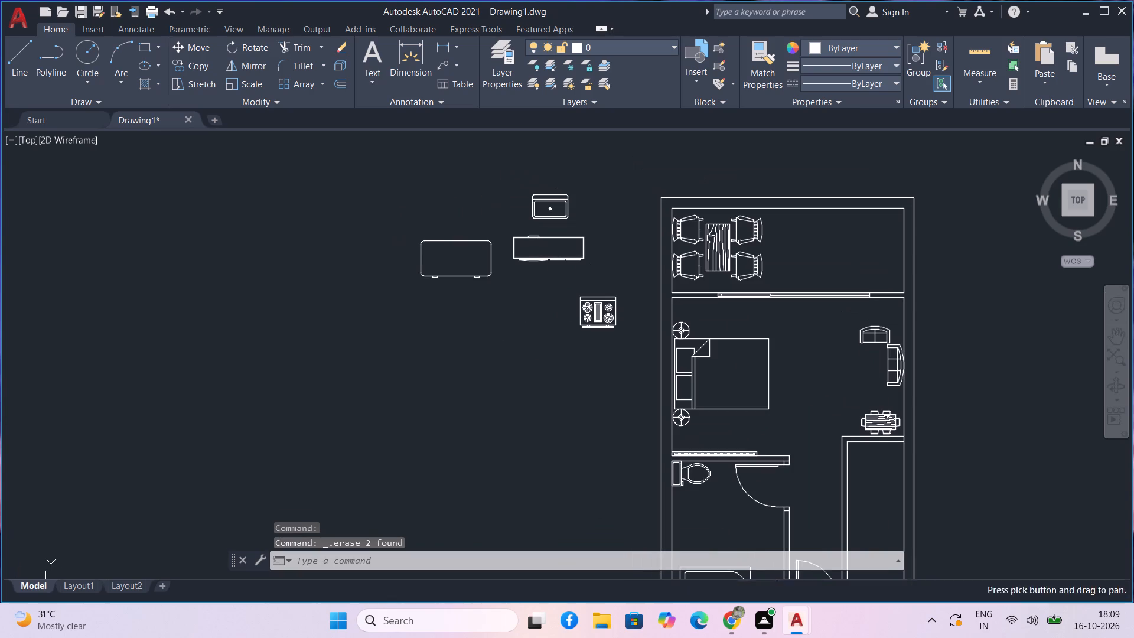
{"action": "scroll", "coordinate": [507, 322], "scroll_direction": "down", "scroll_amount": 3}
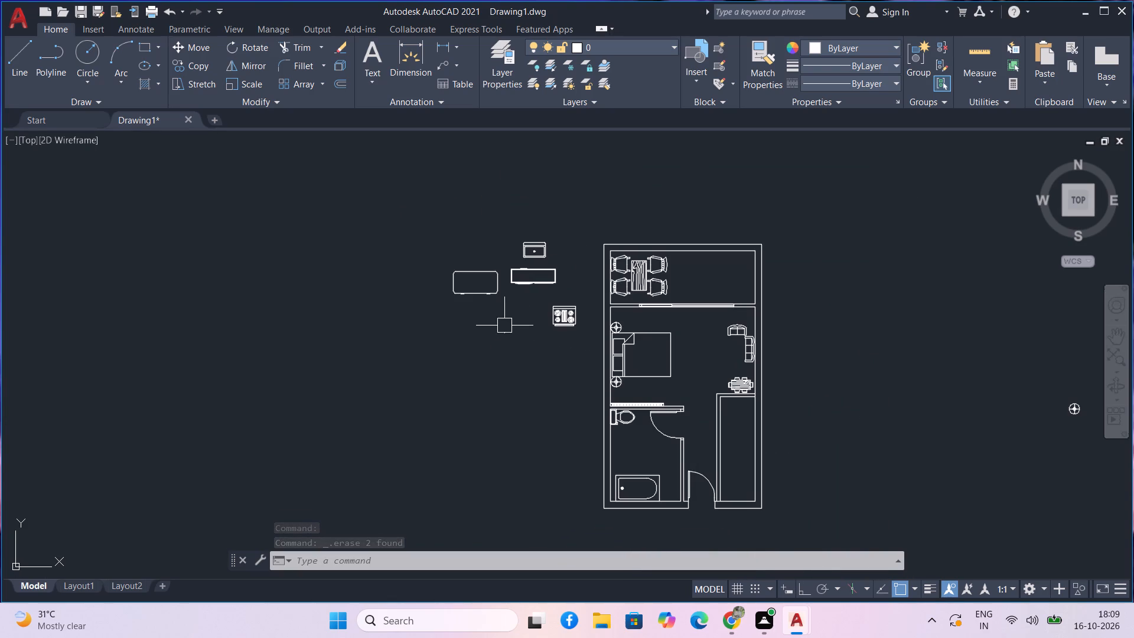
{"action": "scroll", "coordinate": [640, 281], "scroll_direction": "up", "scroll_amount": 1}
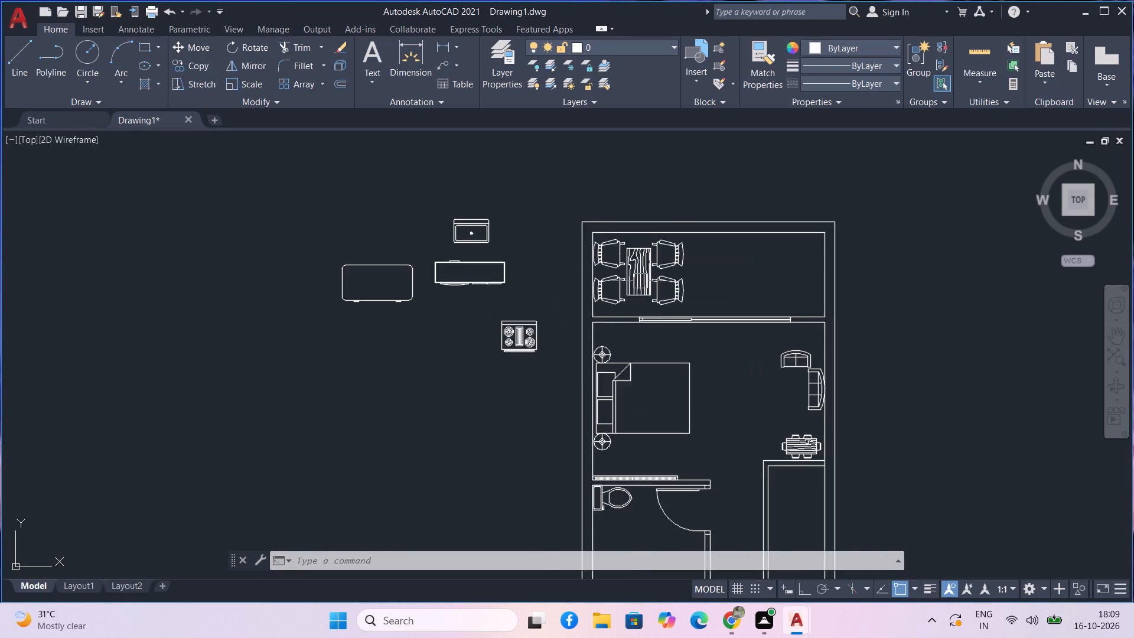
{"action": "scroll", "coordinate": [640, 281], "scroll_direction": "up", "scroll_amount": 1}
{"action": "left_click", "coordinate": [636, 303]}
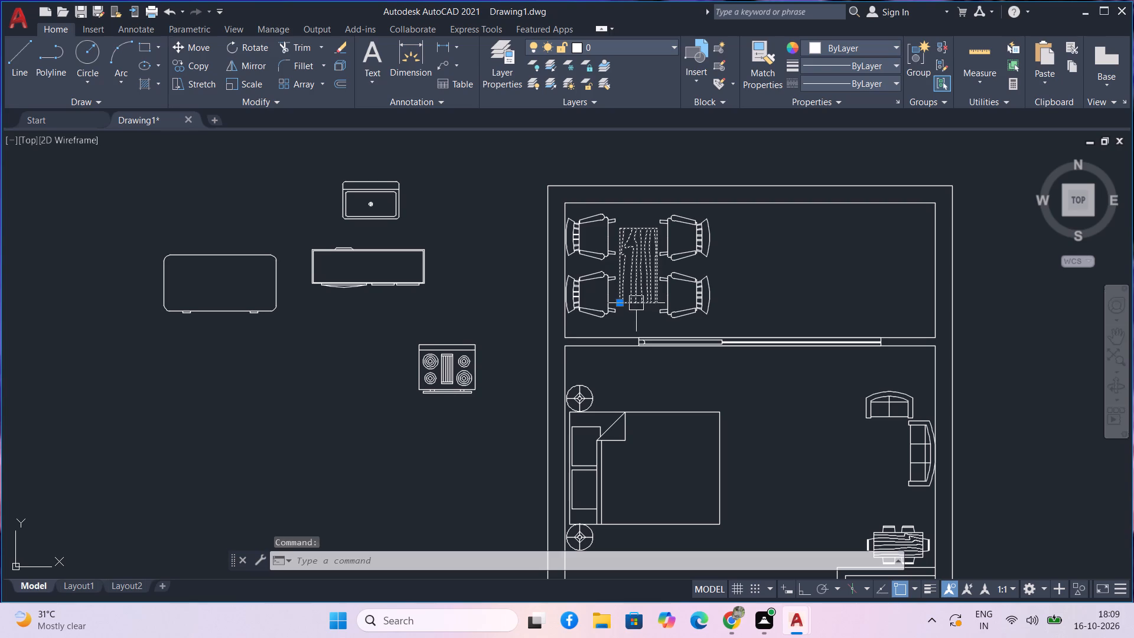
{"action": "key", "text": "m"}
{"action": "key", "text": "space"}
{"action": "left_click_drag", "start_coordinate": [637, 305], "coordinate": [643, 336]}
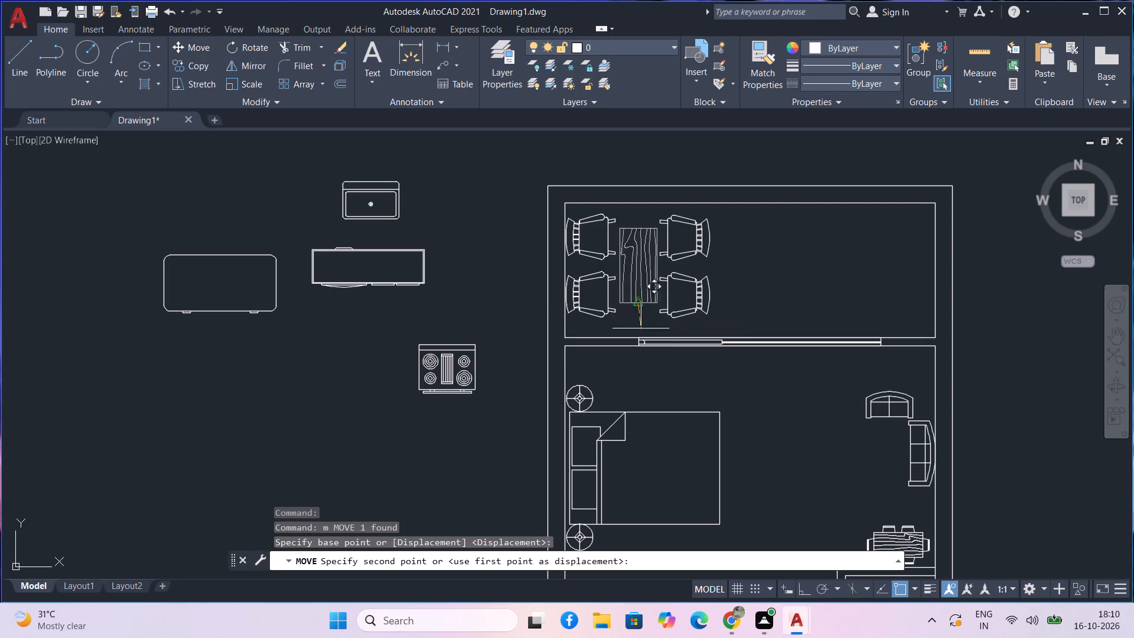
{"action": "left_click_drag", "start_coordinate": [643, 336], "coordinate": [672, 367]}
{"action": "scroll", "coordinate": [872, 504], "scroll_direction": "up", "scroll_amount": 1}
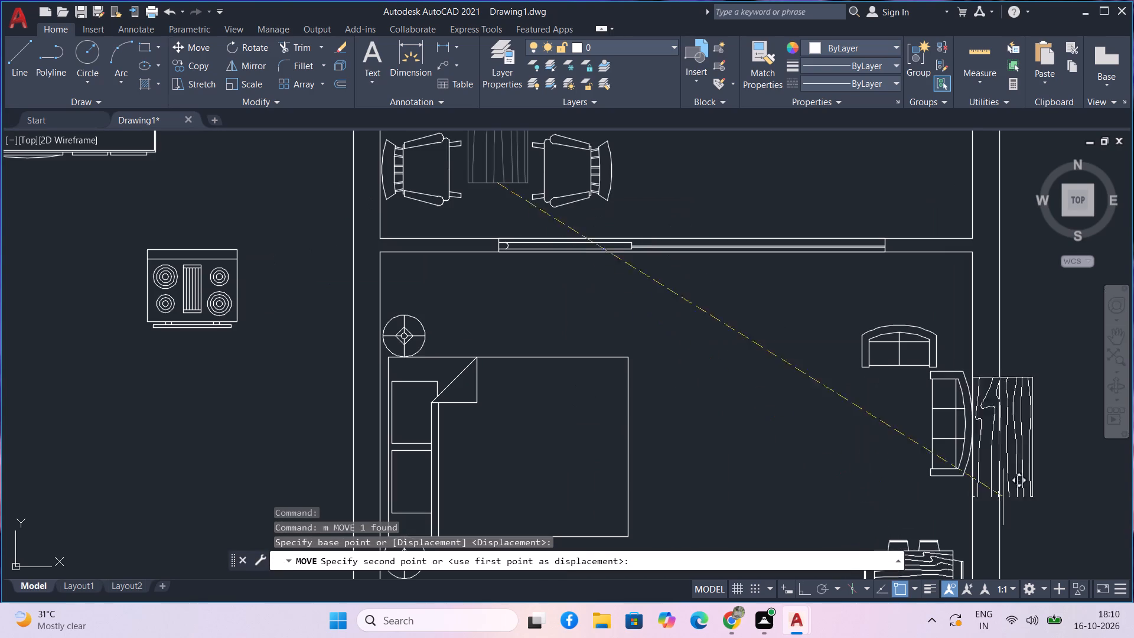
{"action": "scroll", "coordinate": [1115, 501], "scroll_direction": "down", "scroll_amount": 2}
{"action": "middle_click_drag", "start_coordinate": [1048, 496], "coordinate": [810, 472]}
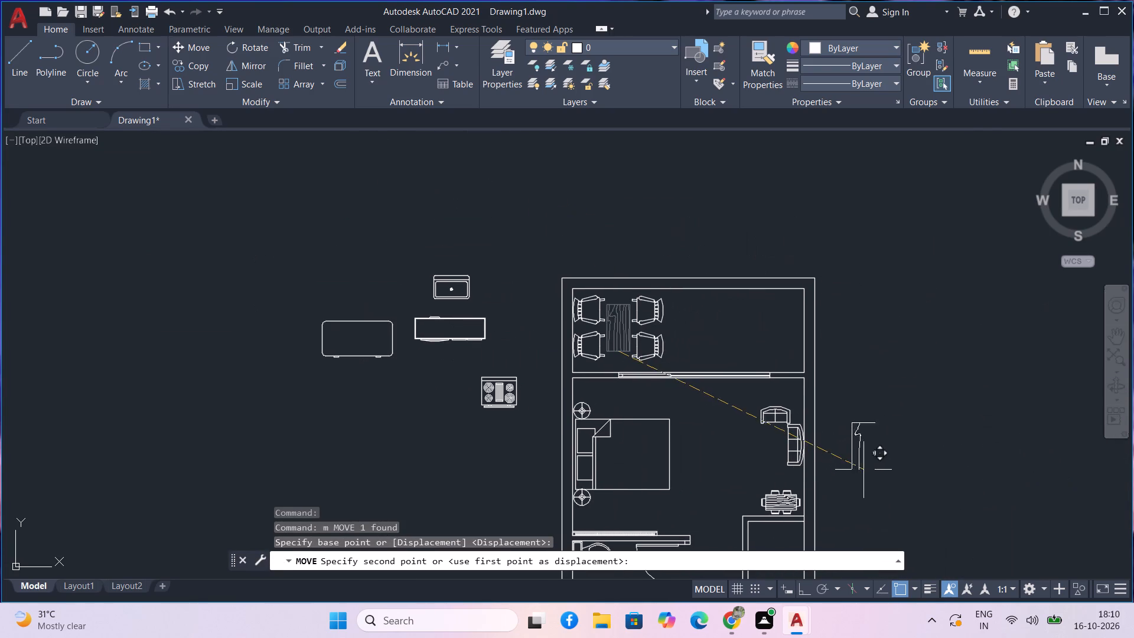
{"action": "left_click", "coordinate": [863, 470]}
Scale the wooden table down to roughly half its size about its southeast corner.
{"action": "left_click_drag", "start_coordinate": [911, 481], "coordinate": [868, 425]}
{"action": "left_click", "coordinate": [865, 422]}
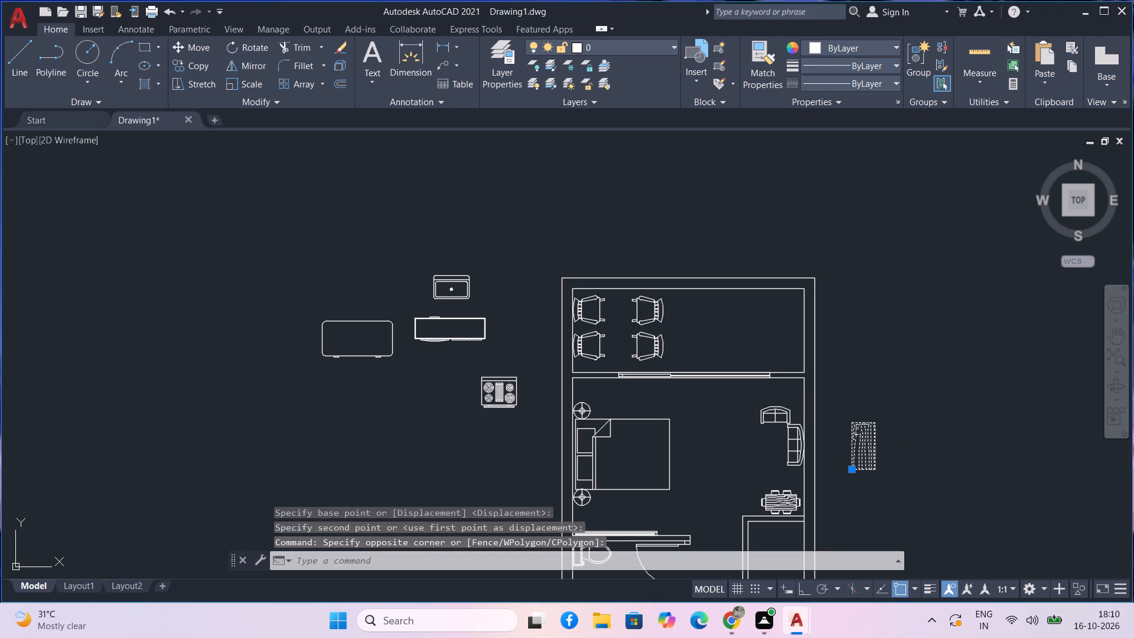
{"action": "key", "text": "s"}
{"action": "key", "text": "c"}
{"action": "key", "text": "space"}
{"action": "scroll", "coordinate": [869, 484], "scroll_direction": "up", "scroll_amount": 2}
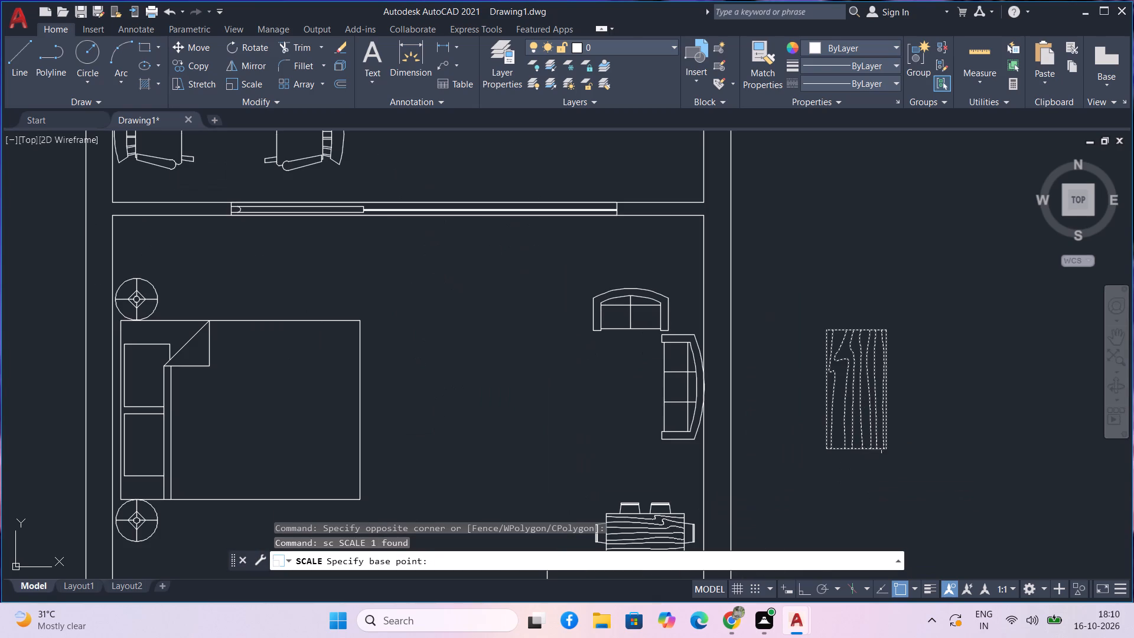
{"action": "left_click", "coordinate": [888, 453]}
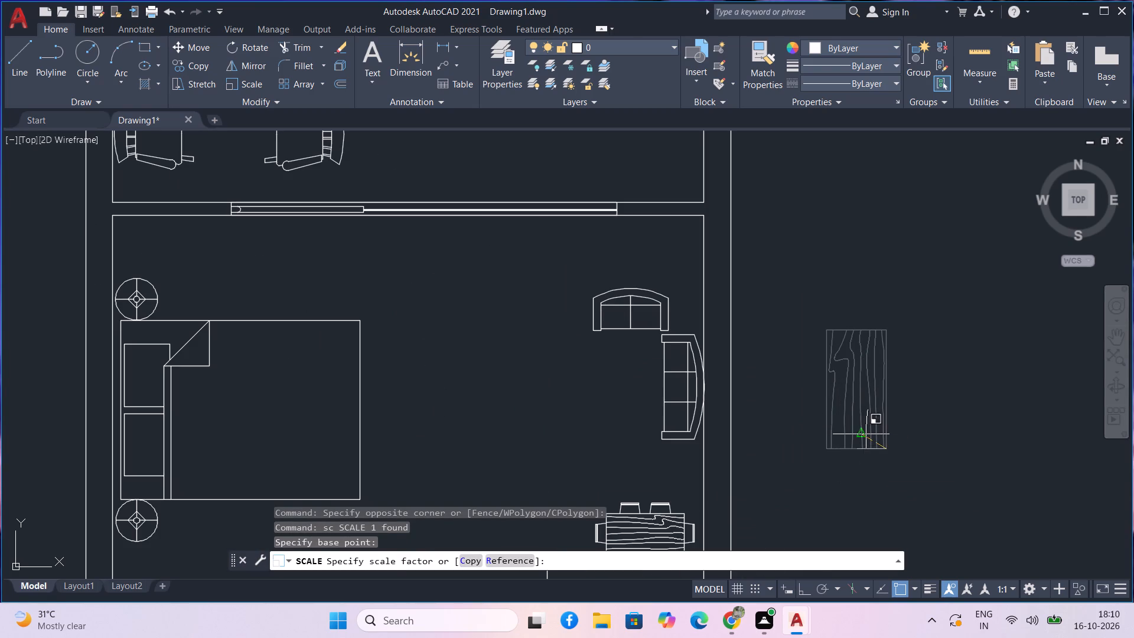
{"action": "left_click", "coordinate": [858, 434]}
Move the reduced wooden table into the bedroom, in front of the three-seat sofa and south of the two-seater.
{"action": "left_click_drag", "start_coordinate": [892, 458], "coordinate": [876, 443]}
{"action": "left_click", "coordinate": [875, 442]}
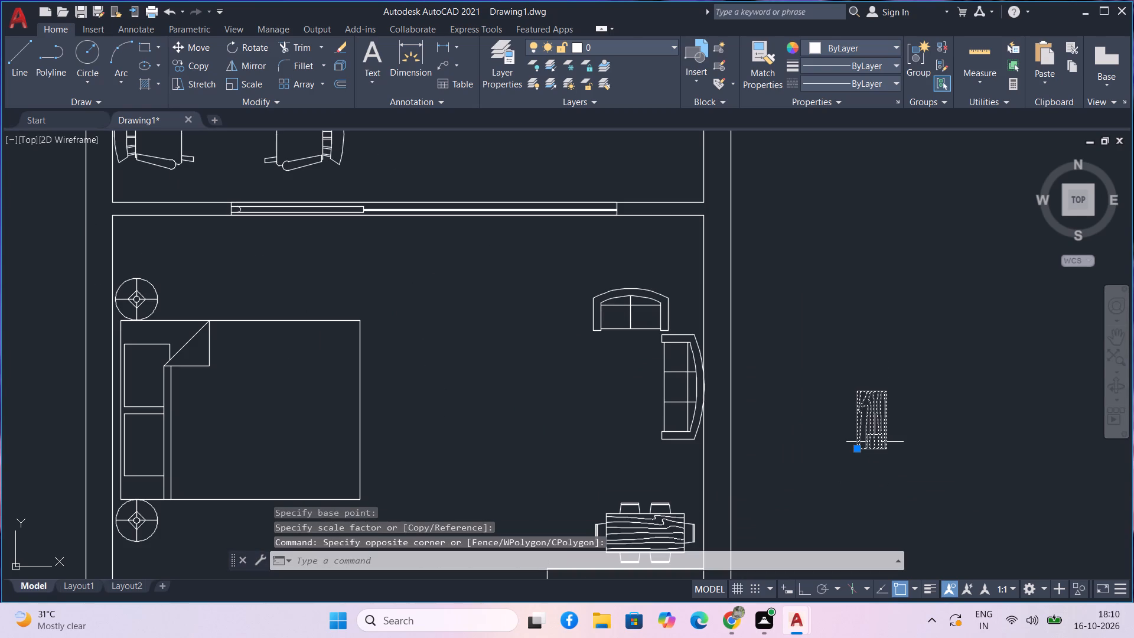
{"action": "type", "text": "m"}
{"action": "key", "text": "space"}
{"action": "left_click", "coordinate": [887, 448]}
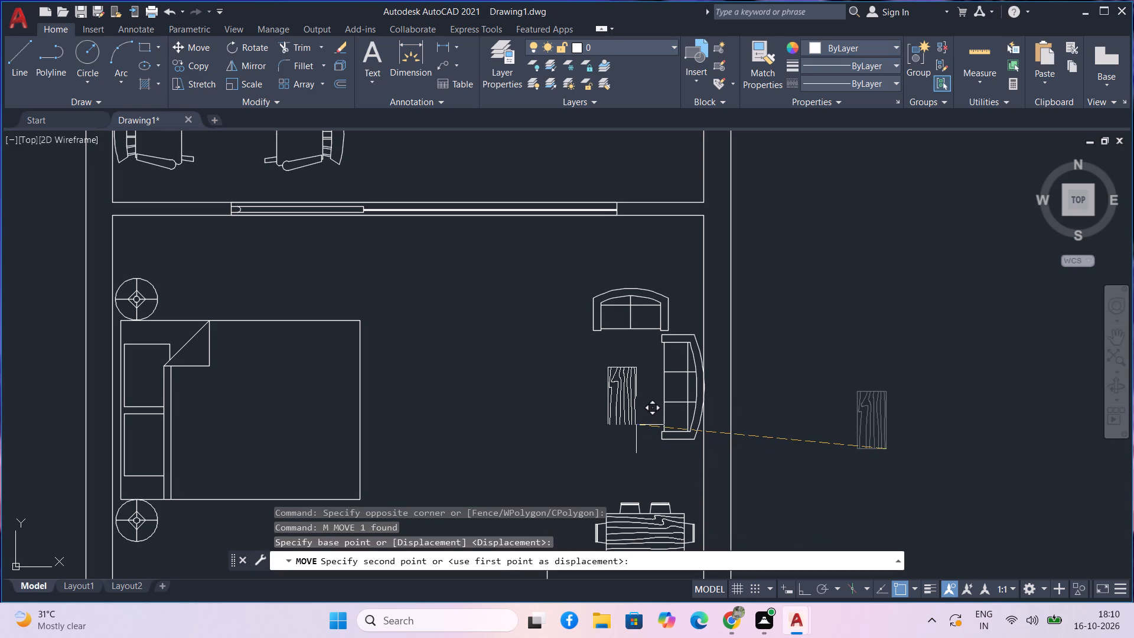
{"action": "left_click", "coordinate": [636, 425]}
Scale the rounded-corner rectangular block west of the floor plan down to roughly two-thirds about its southeast corner.
{"action": "scroll", "coordinate": [886, 466], "scroll_direction": "down", "scroll_amount": 1}
{"action": "middle_click_drag", "start_coordinate": [886, 466], "coordinate": [930, 435]}
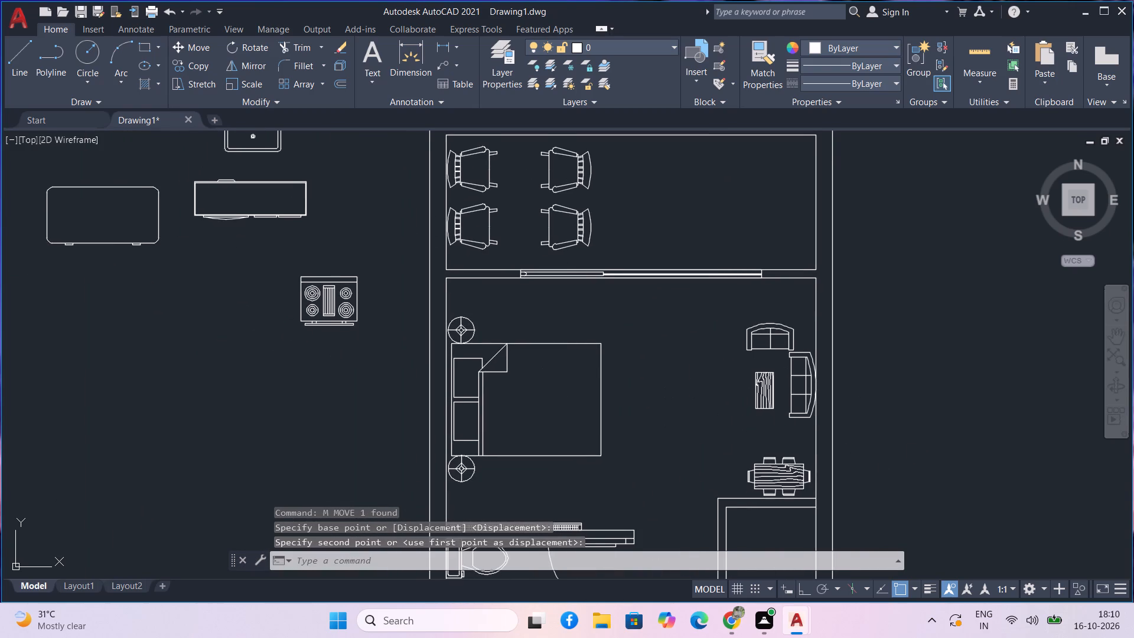
{"action": "middle_click_drag", "start_coordinate": [235, 358], "coordinate": [266, 403]}
{"action": "left_click_drag", "start_coordinate": [209, 306], "coordinate": [198, 296]}
{"action": "left_click", "coordinate": [119, 249]}
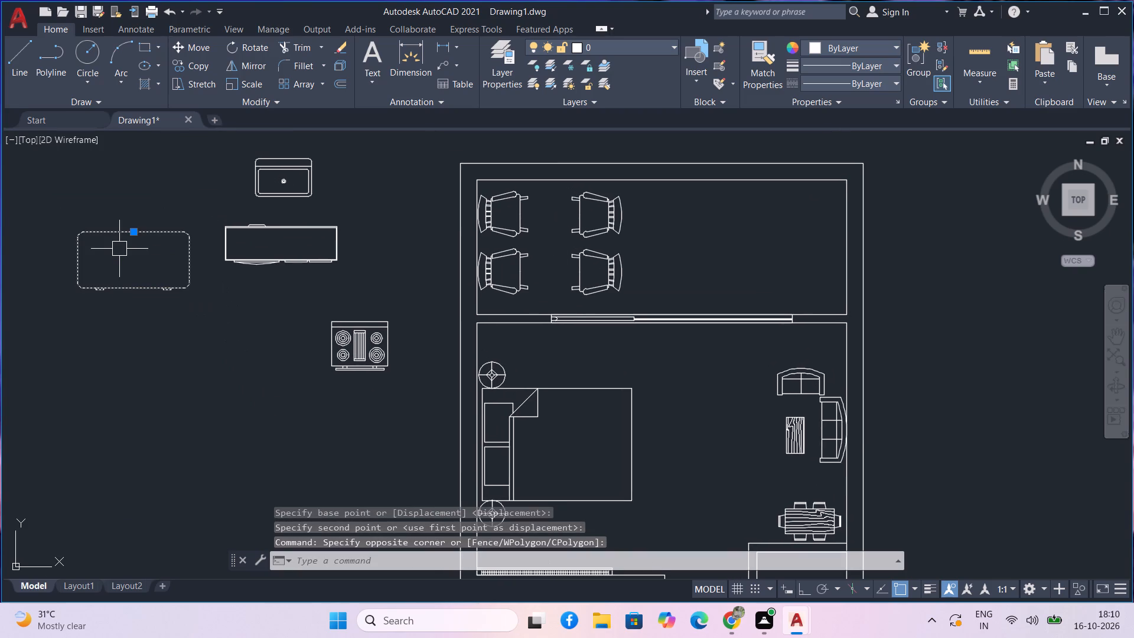
{"action": "type", "text": "sc"}
{"action": "key", "text": "space"}
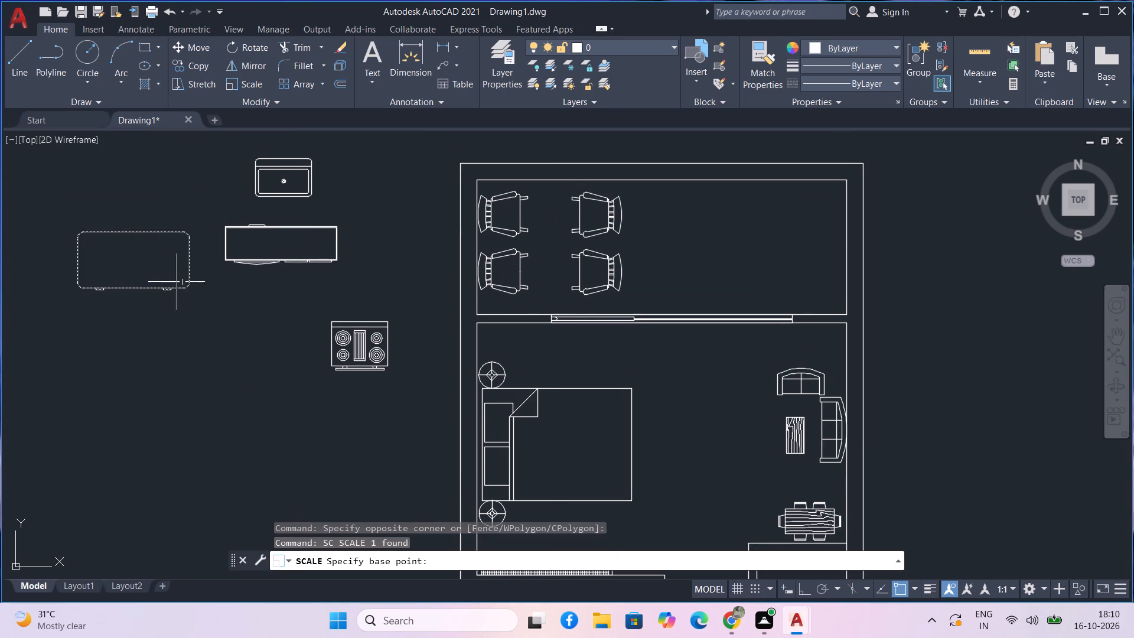
{"action": "left_click", "coordinate": [184, 292]}
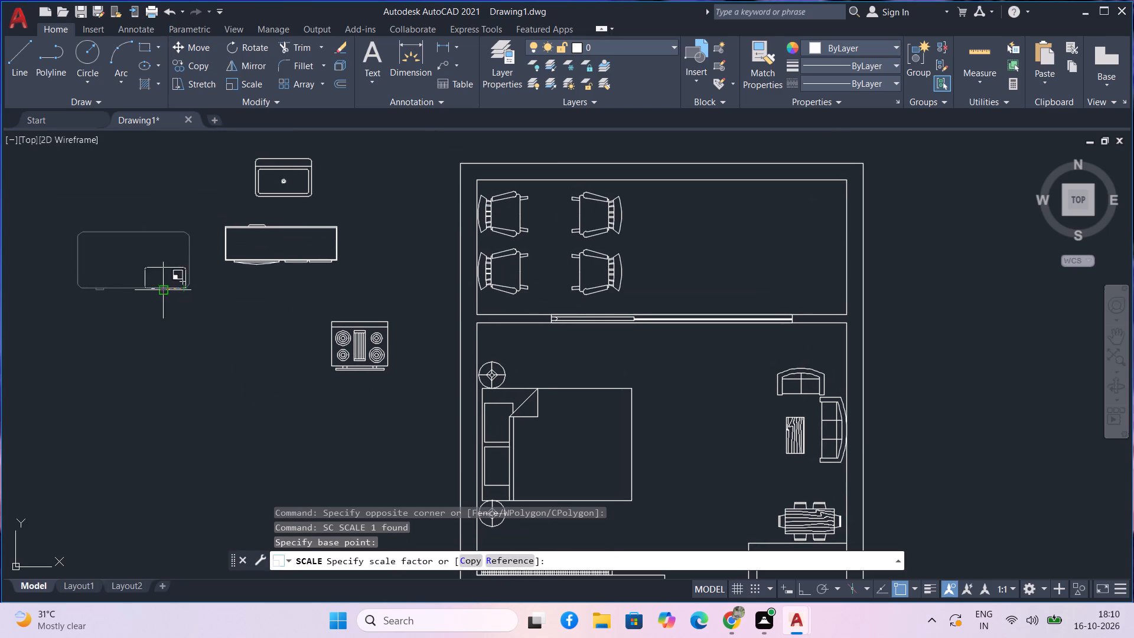
{"action": "left_click", "coordinate": [145, 288]}
Rotate the reduced rounded-corner rectangular block west of the floor plan by 270° about its southeast corner.
{"action": "left_click_drag", "start_coordinate": [186, 302], "coordinate": [166, 285]}
{"action": "left_click", "coordinate": [152, 280]}
{"action": "key", "text": "r"}
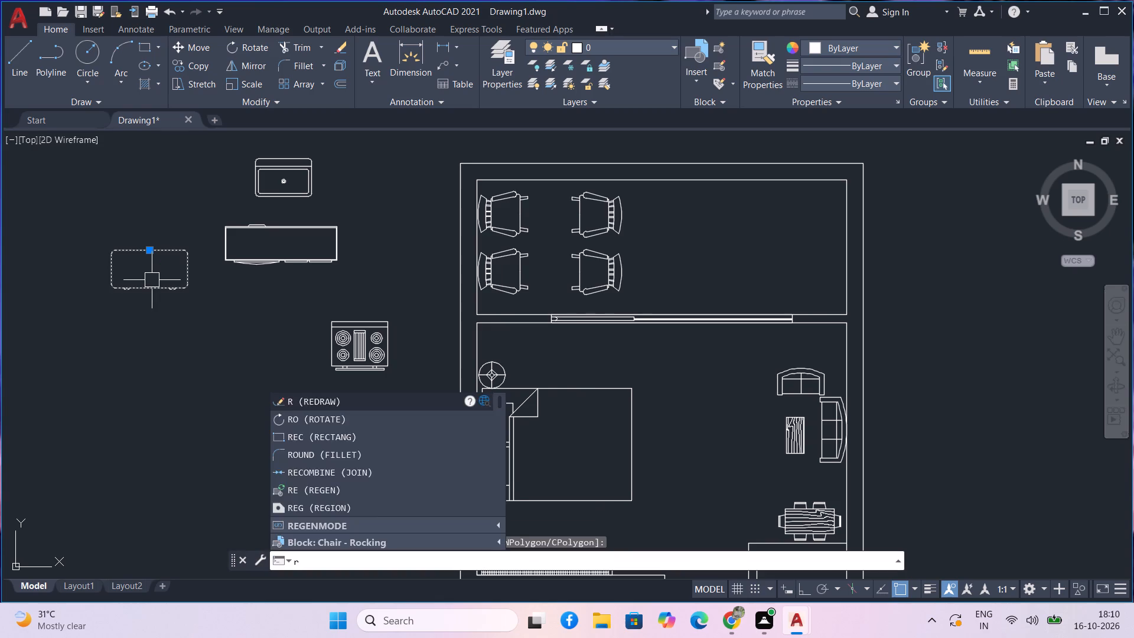
{"action": "key", "text": "space"}
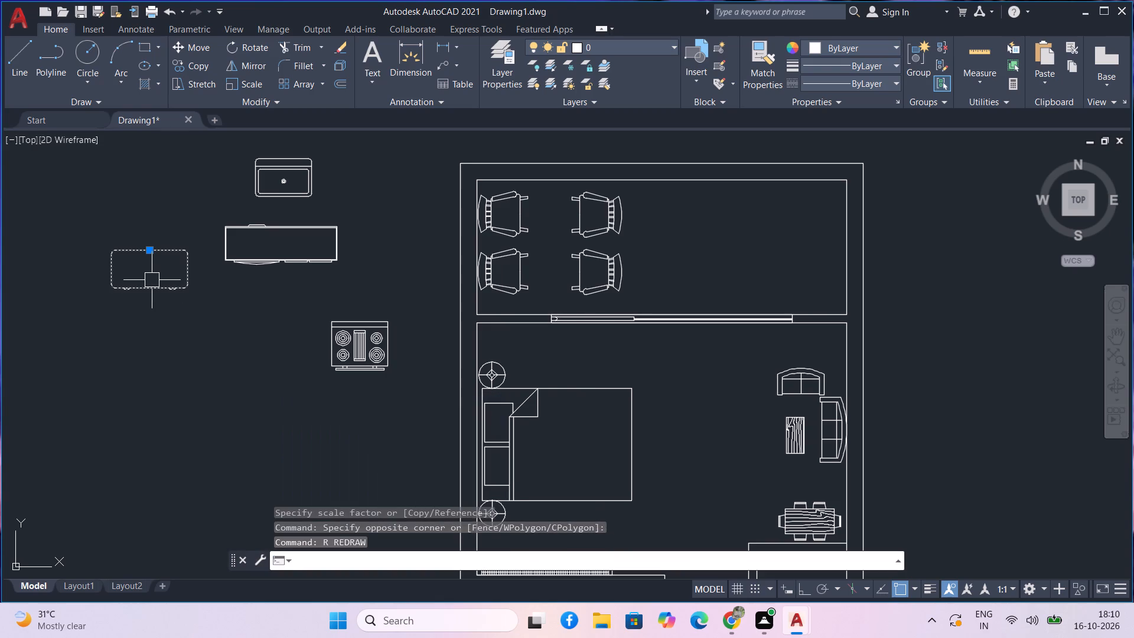
{"action": "type", "text": "ro"}
{"action": "key", "text": "space"}
{"action": "key", "text": "space"}
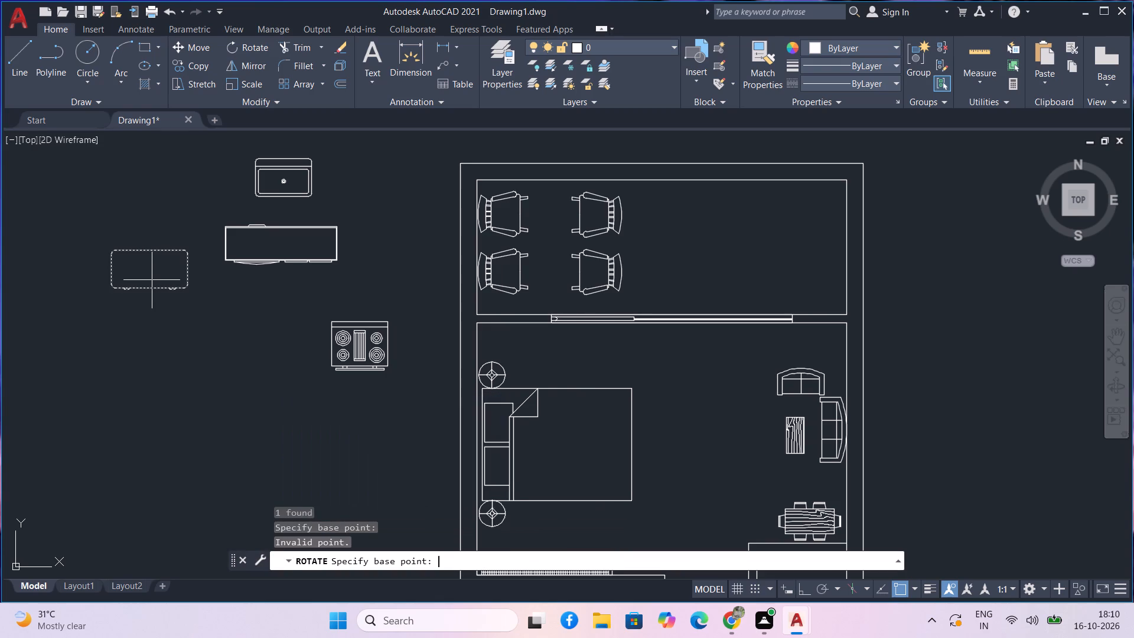
{"action": "left_click", "coordinate": [185, 292]}
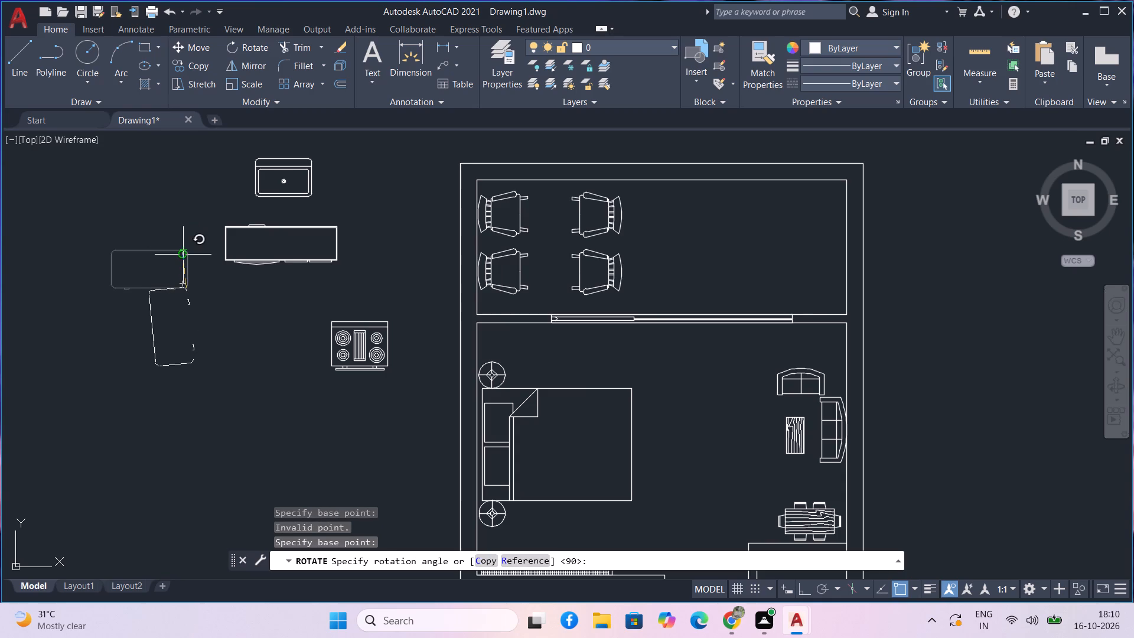
{"action": "key", "text": "F8"}
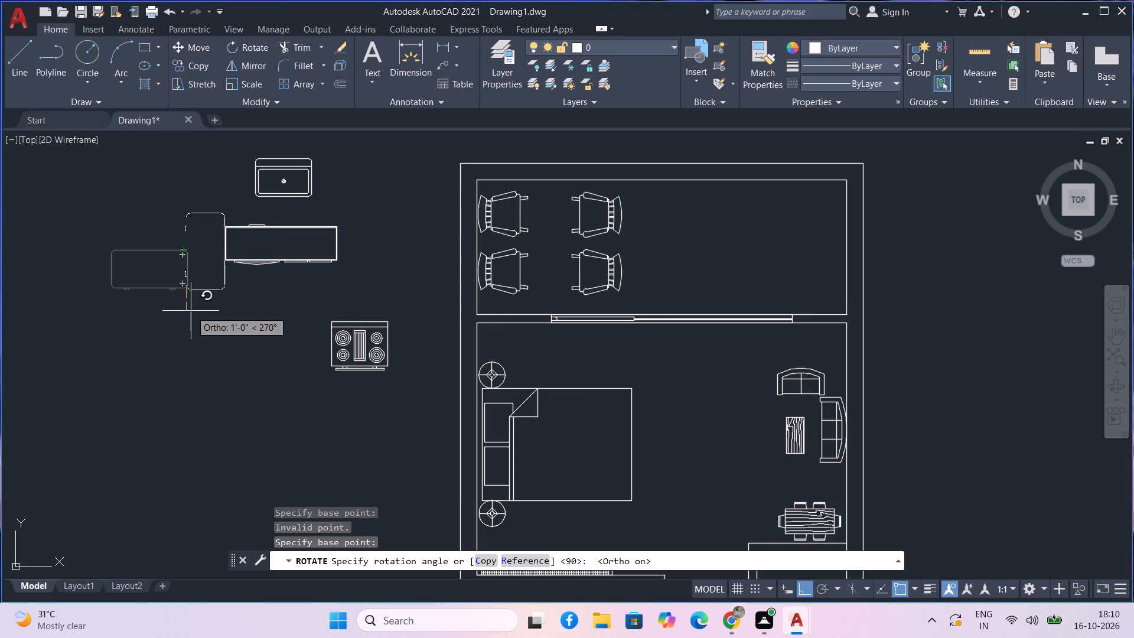
{"action": "left_click", "coordinate": [191, 311]}
Move the rotated rounded-corner block into the north room, between the two pairs of facing chairs, as their table.
{"action": "left_click_drag", "start_coordinate": [221, 324], "coordinate": [200, 289]}
{"action": "left_click", "coordinate": [183, 281]}
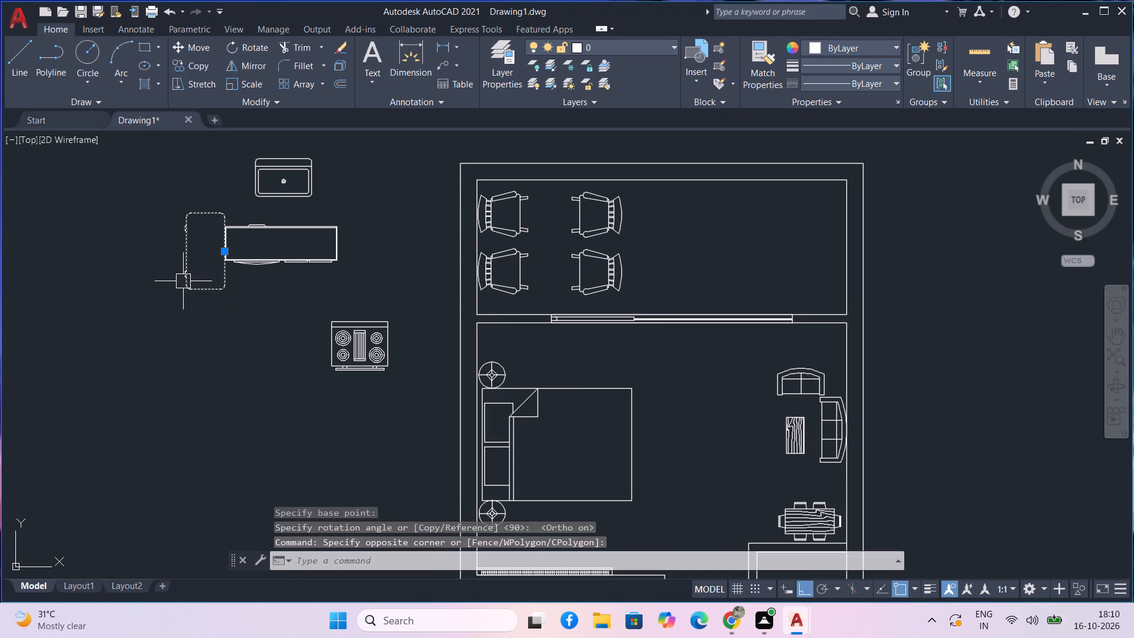
{"action": "type", "text": "m"}
{"action": "key", "text": "space"}
{"action": "left_click", "coordinate": [196, 292]}
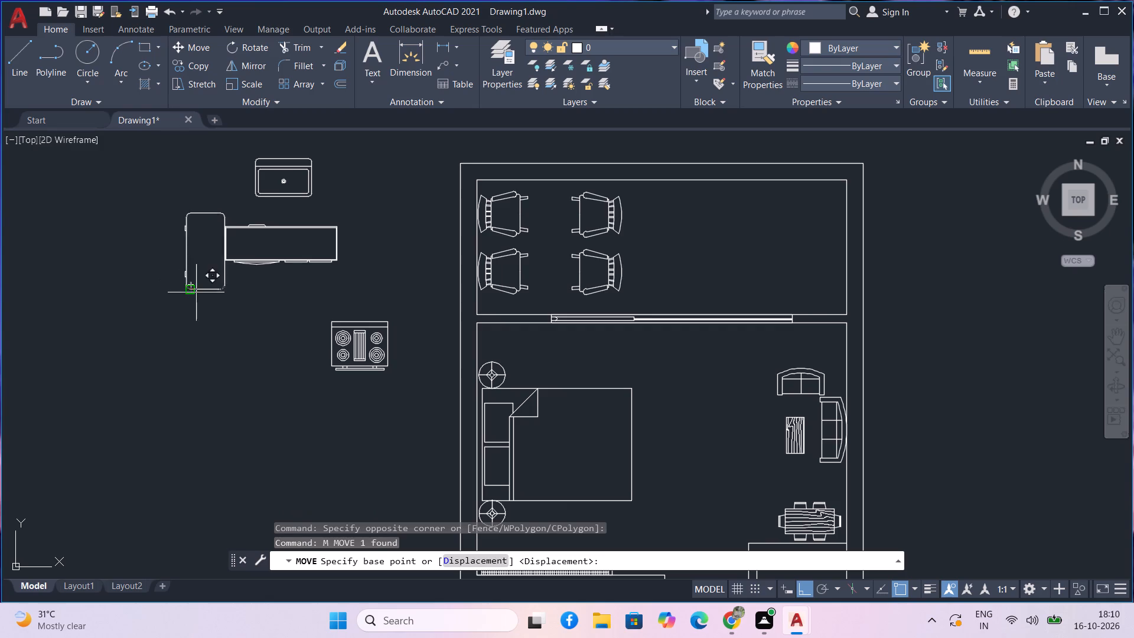
{"action": "scroll", "coordinate": [543, 297], "scroll_direction": "up", "scroll_amount": 1}
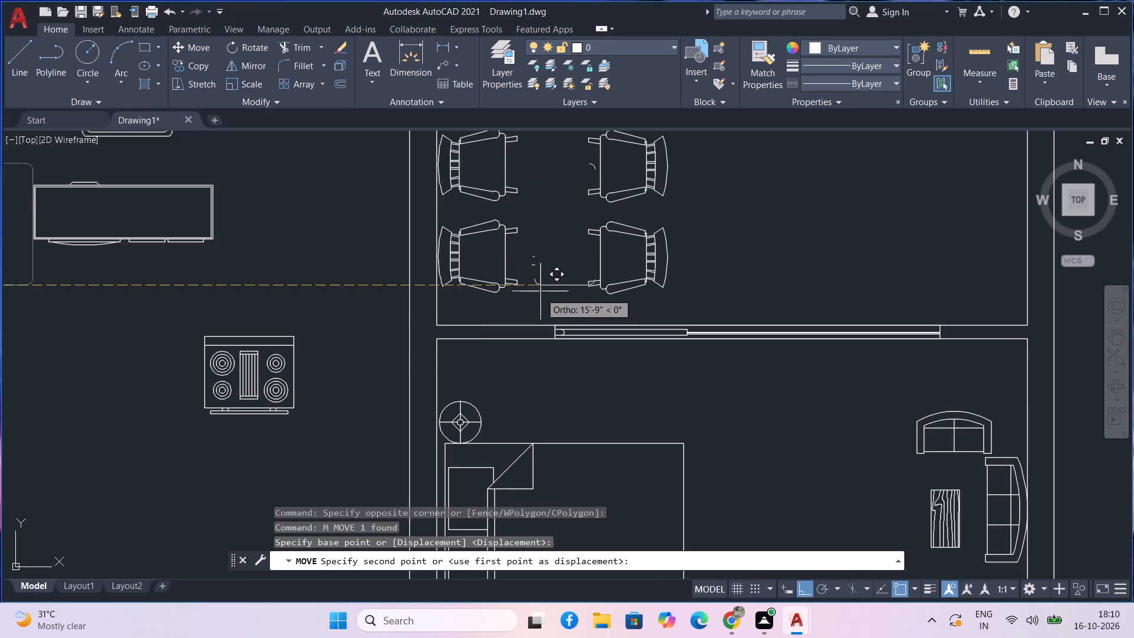
{"action": "key", "text": "F8"}
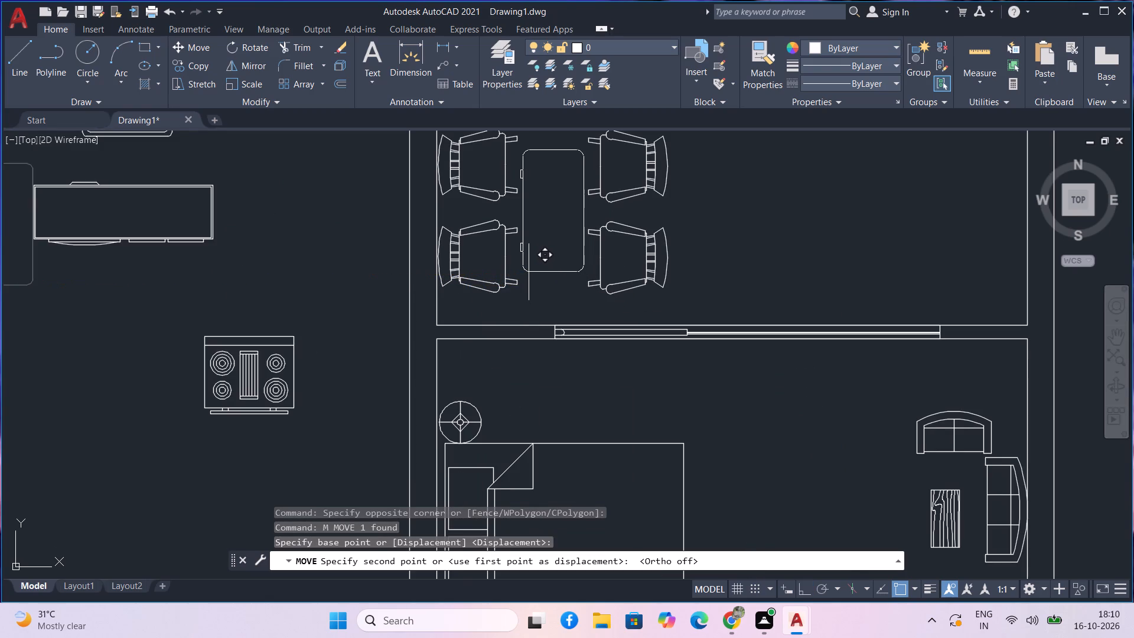
{"action": "left_click", "coordinate": [529, 272]}
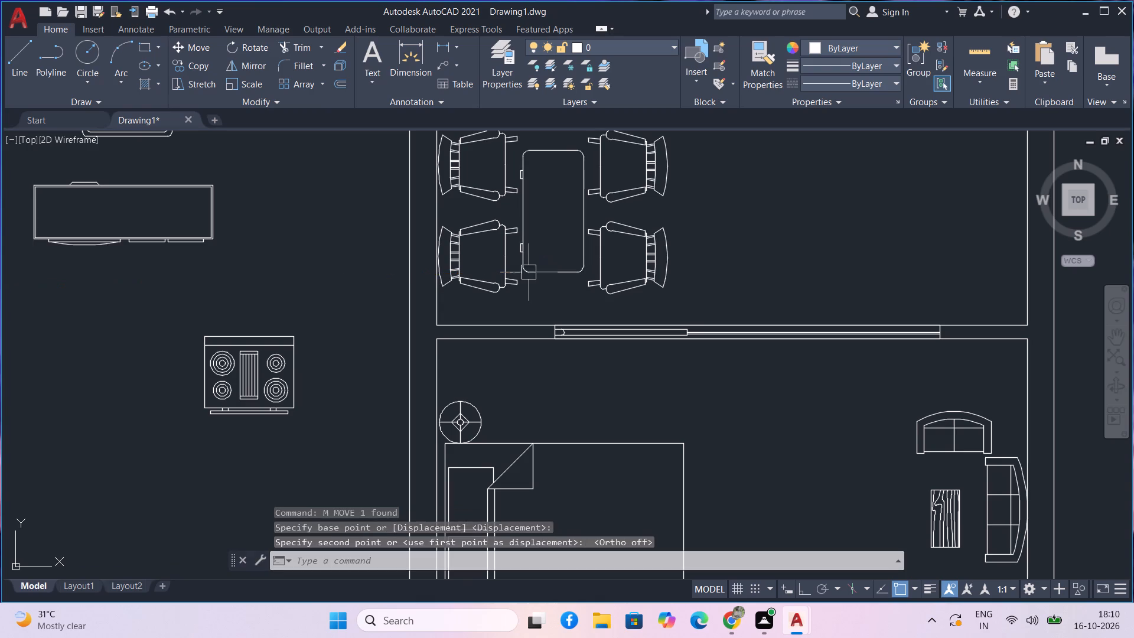
Delete the long rectangular appliance block between the sink and the stove, west of the floor plan.
{"action": "scroll", "coordinate": [732, 310], "scroll_direction": "down", "scroll_amount": 1}
{"action": "scroll", "coordinate": [744, 383], "scroll_direction": "down", "scroll_amount": 1}
{"action": "middle_click_drag", "start_coordinate": [741, 383], "coordinate": [721, 325]}
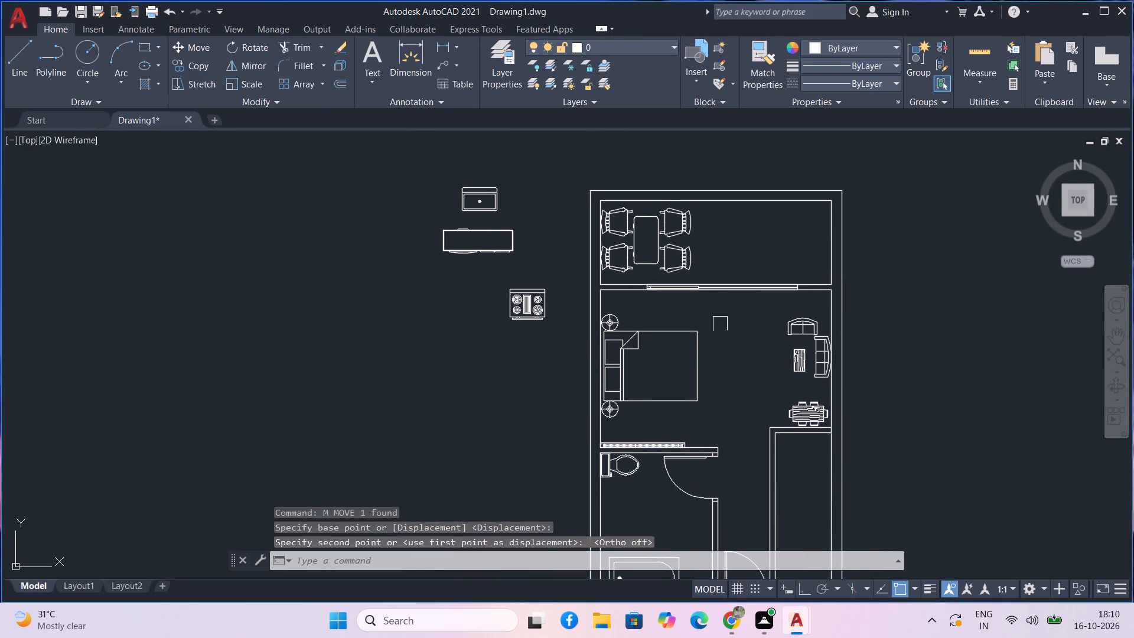
{"action": "middle_click_drag", "start_coordinate": [734, 366], "coordinate": [730, 351]}
{"action": "middle_click_drag", "start_coordinate": [734, 369], "coordinate": [736, 346]}
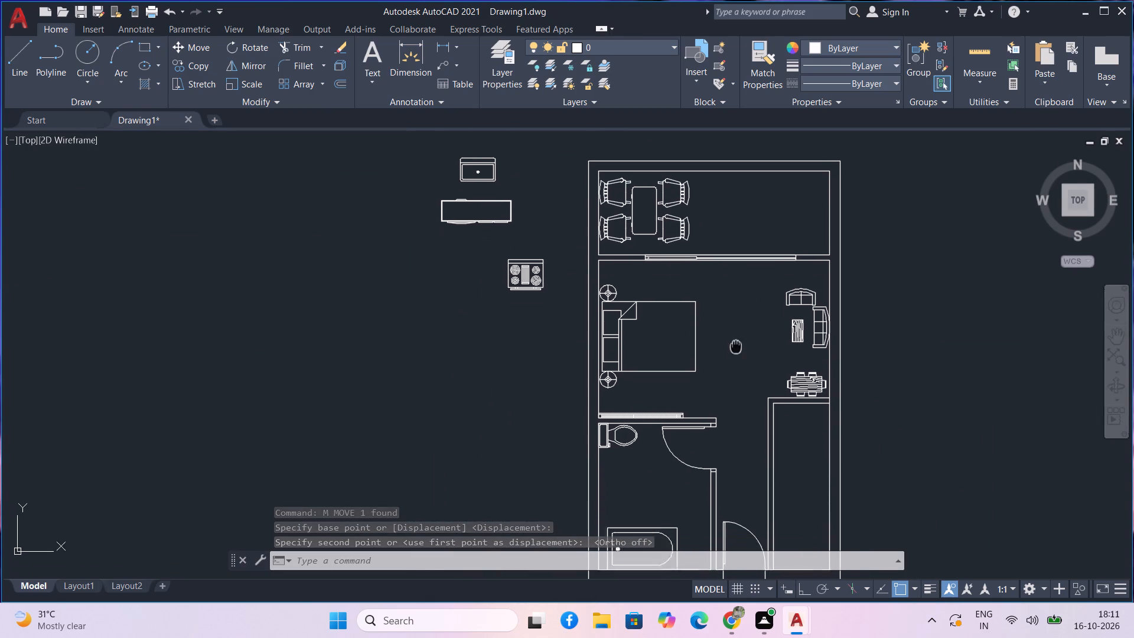
{"action": "scroll", "coordinate": [522, 333], "scroll_direction": "down", "scroll_amount": 1}
{"action": "scroll", "coordinate": [534, 291], "scroll_direction": "up", "scroll_amount": 1}
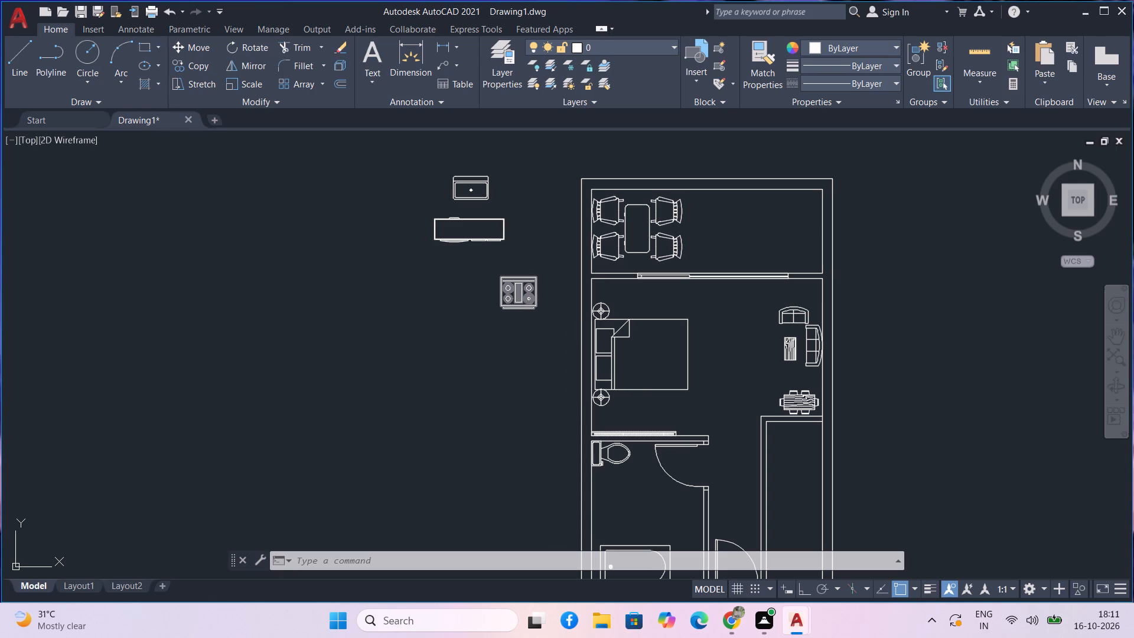
{"action": "left_click", "coordinate": [433, 223]}
{"action": "key", "text": "Delete"}
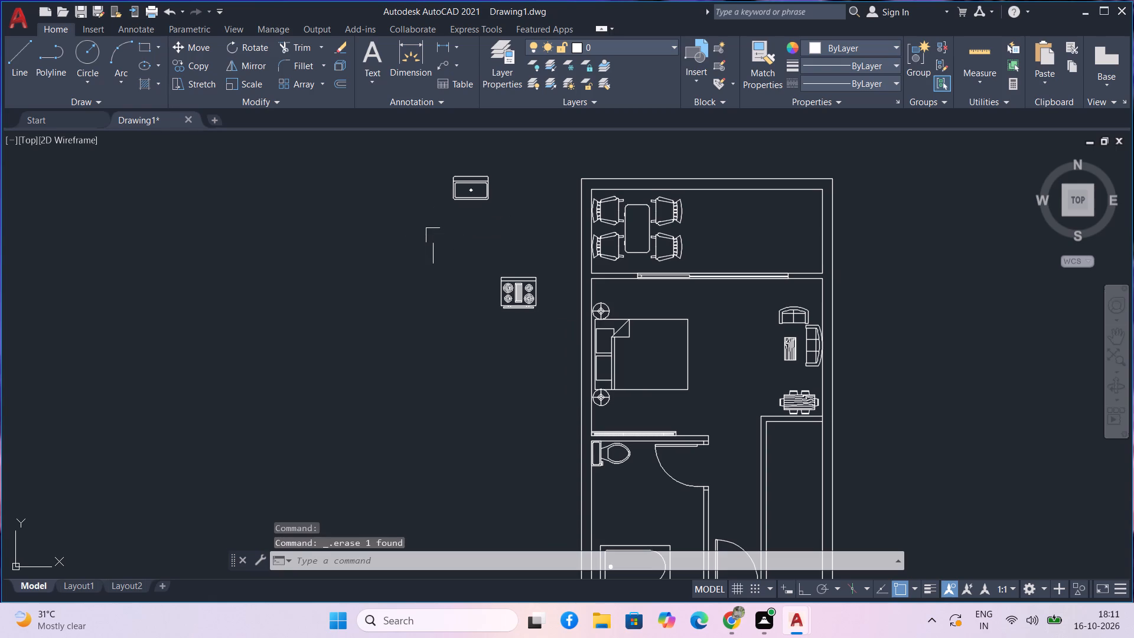
Rotate the four-burner stove west of the floor plan by 270° about its southeast corner.
{"action": "scroll", "coordinate": [516, 313], "scroll_direction": "up", "scroll_amount": 1}
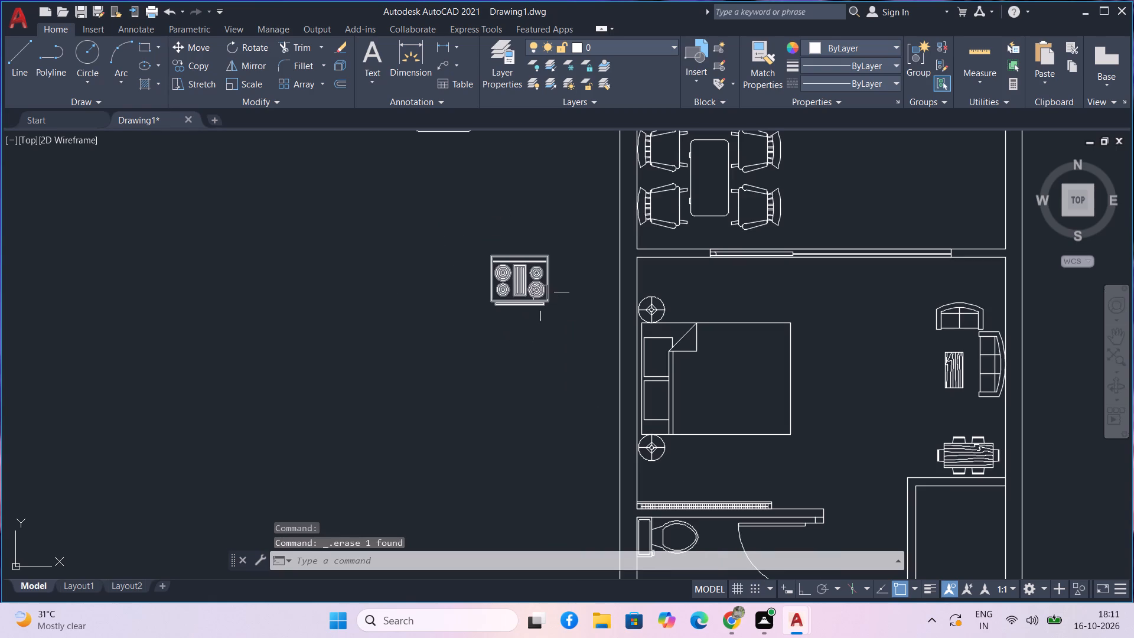
{"action": "left_click", "coordinate": [540, 292]}
{"action": "key", "text": "r"}
{"action": "type", "text": "o"}
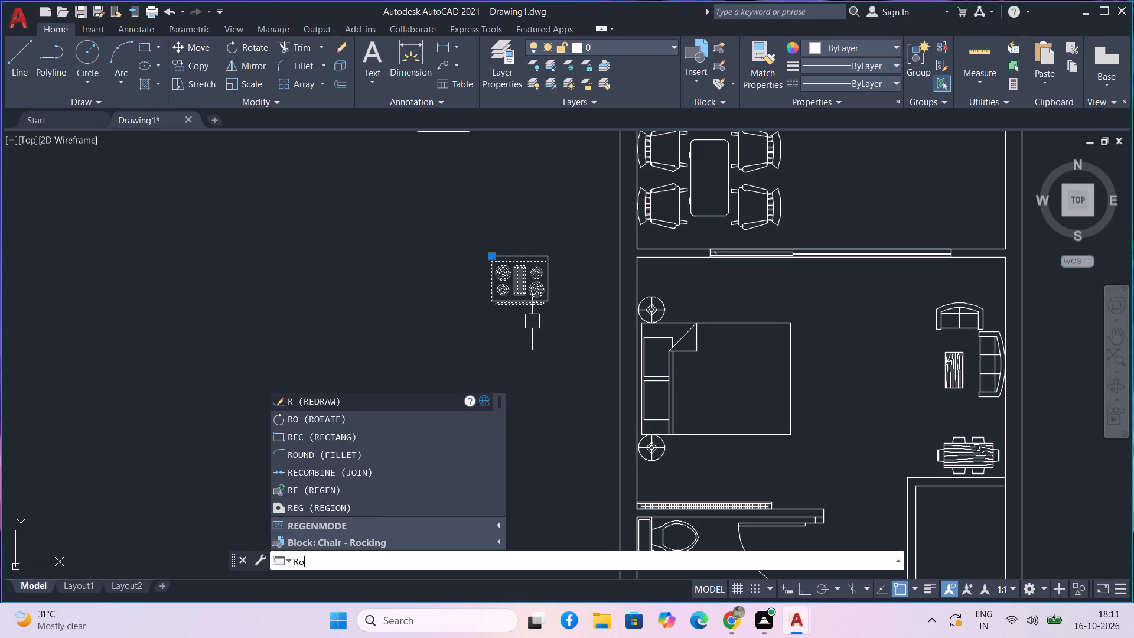
{"action": "key", "text": "space"}
{"action": "left_click", "coordinate": [546, 302]}
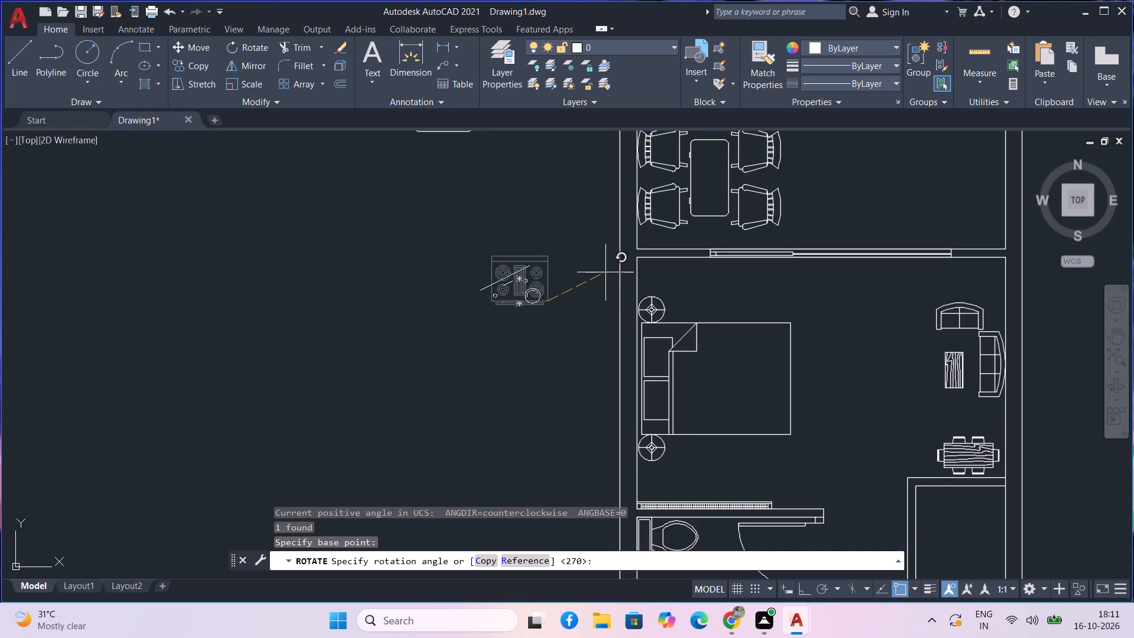
{"action": "key", "text": "F8"}
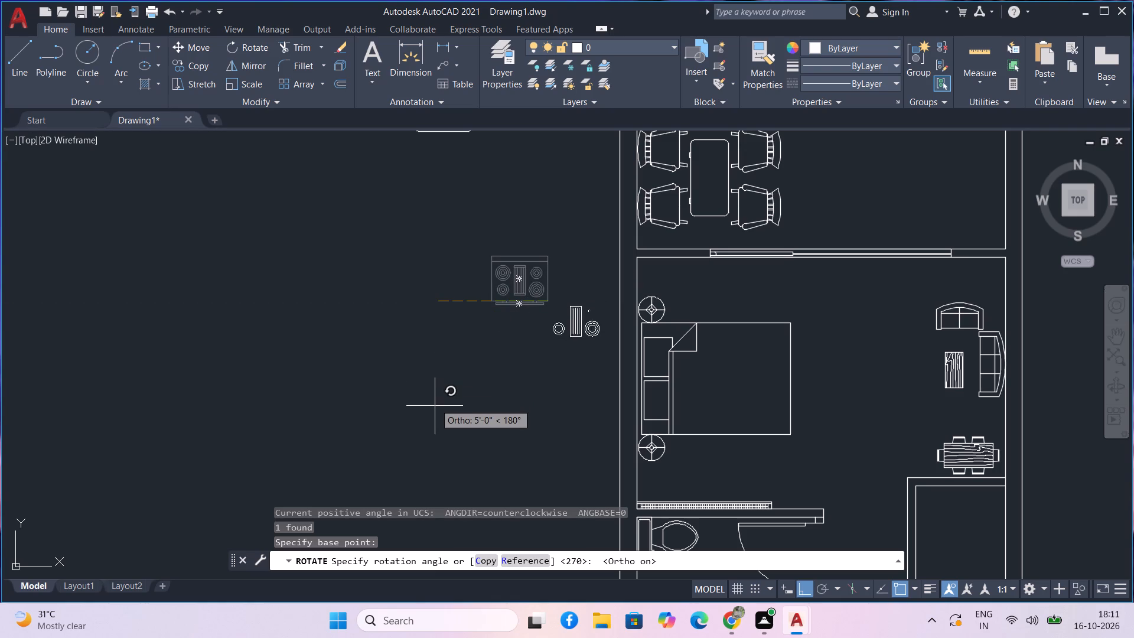
{"action": "left_click", "coordinate": [475, 403]}
Move the rotated stove from west of the floor plan to the empty space just east of the kitchen.
{"action": "middle_click_drag", "start_coordinate": [480, 315], "coordinate": [472, 355]}
{"action": "scroll", "coordinate": [480, 315], "scroll_direction": "down", "scroll_amount": 1}
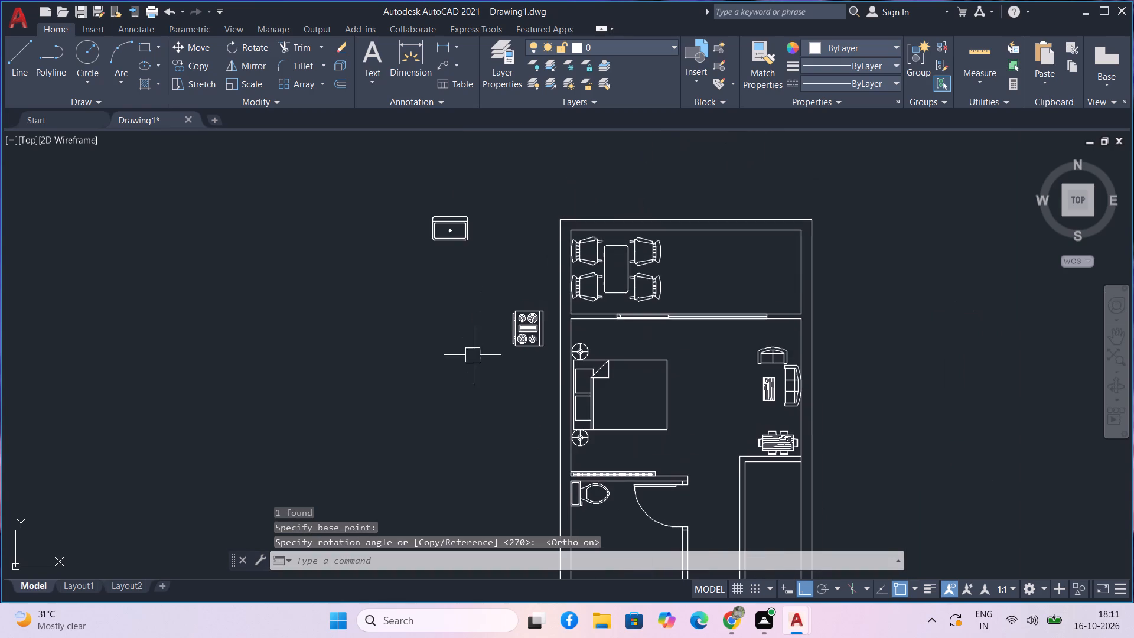
{"action": "left_click", "coordinate": [528, 328]}
{"action": "type", "text": "m"}
{"action": "key", "text": "space"}
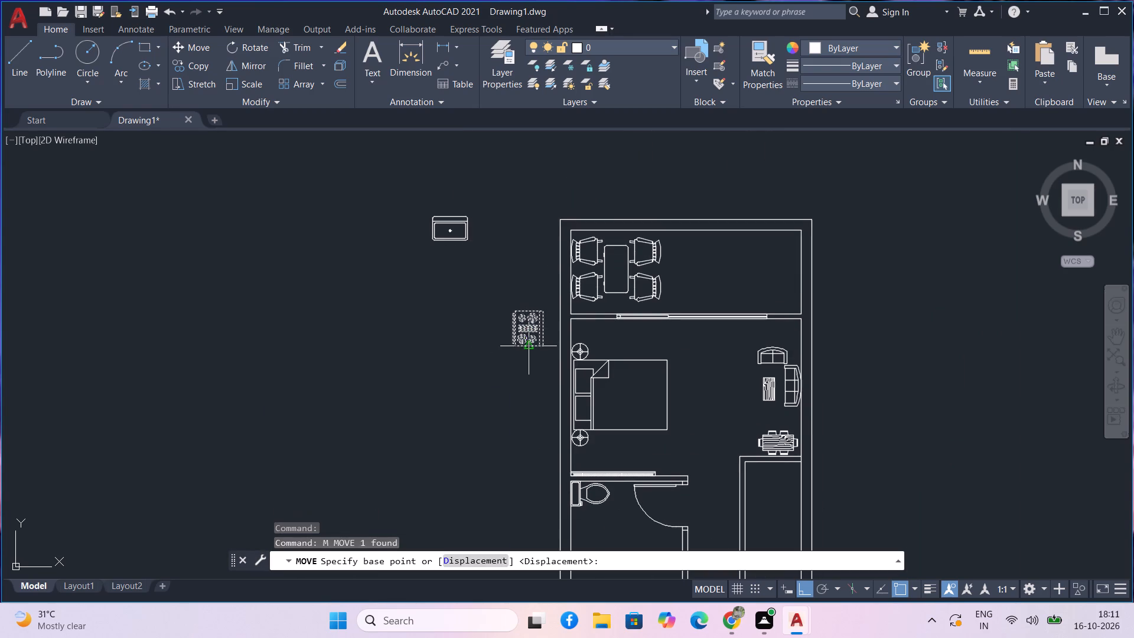
{"action": "left_click", "coordinate": [527, 348]}
{"action": "scroll", "coordinate": [535, 364], "scroll_direction": "down", "scroll_amount": 2}
{"action": "middle_click_drag", "start_coordinate": [536, 373], "coordinate": [543, 317]}
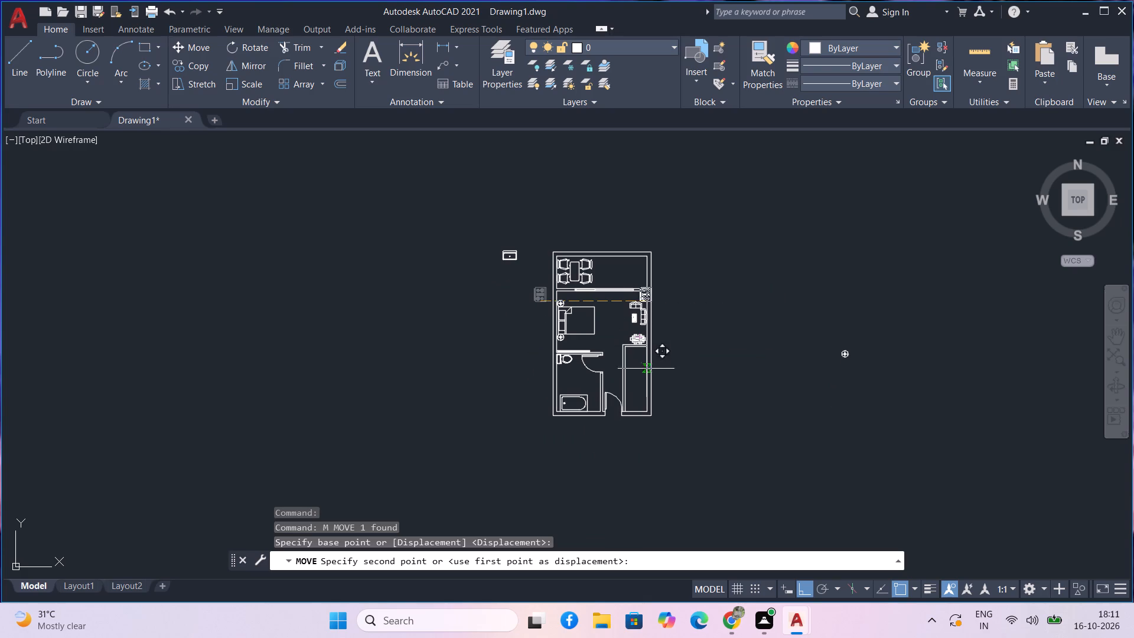
{"action": "key", "text": "F8"}
{"action": "scroll", "coordinate": [649, 377], "scroll_direction": "up", "scroll_amount": 2}
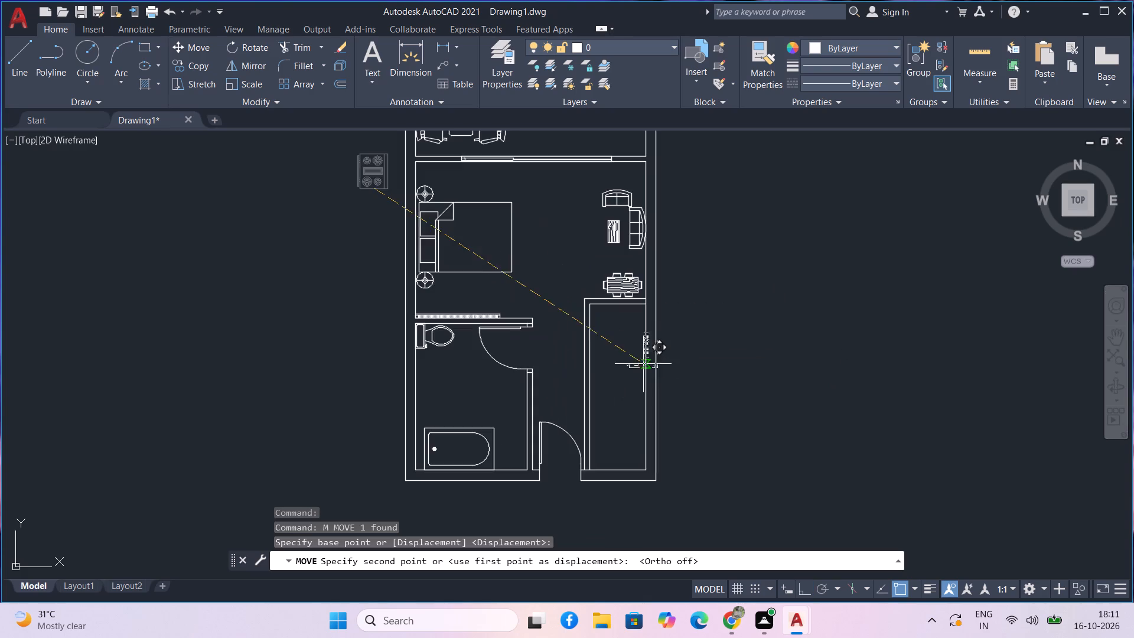
{"action": "scroll", "coordinate": [646, 363], "scroll_direction": "up", "scroll_amount": 1}
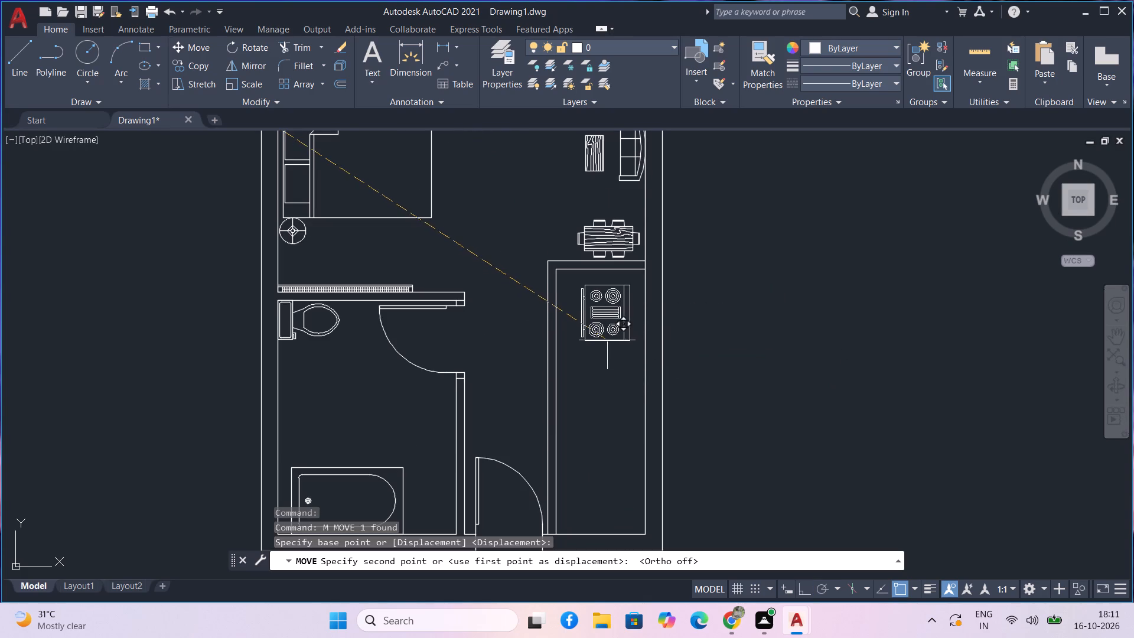
{"action": "left_click", "coordinate": [743, 351]}
Scale the stove up to roughly 1.6 times its size about its southeast corner.
{"action": "left_click_drag", "start_coordinate": [791, 382], "coordinate": [773, 360]}
{"action": "left_click", "coordinate": [732, 337]}
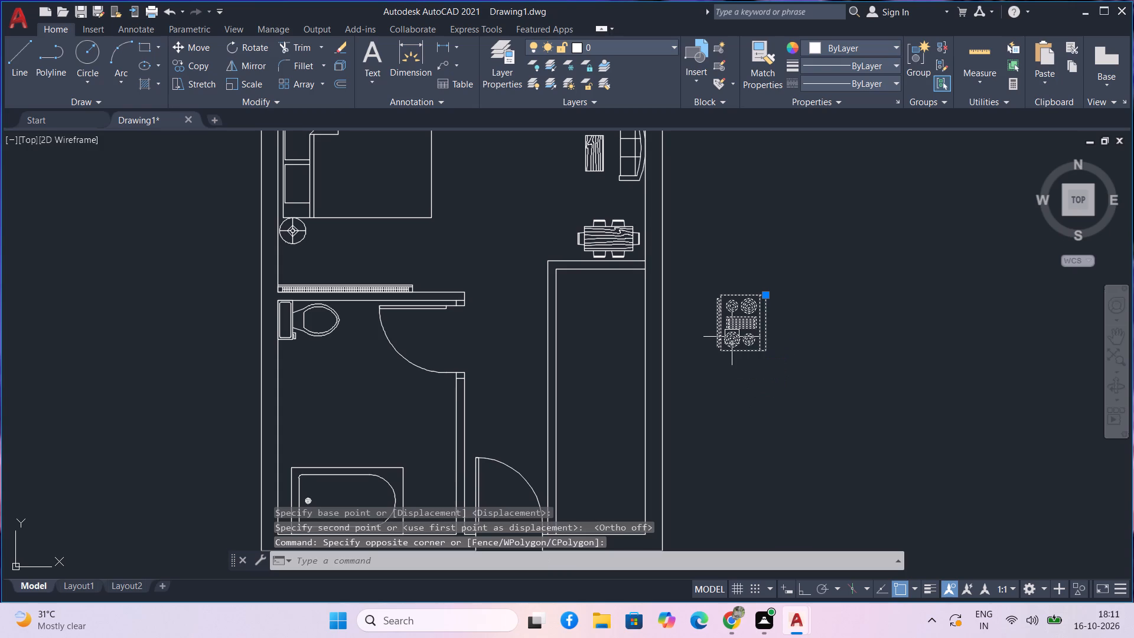
{"action": "key", "text": "s"}
{"action": "type", "text": "c"}
{"action": "key", "text": "space"}
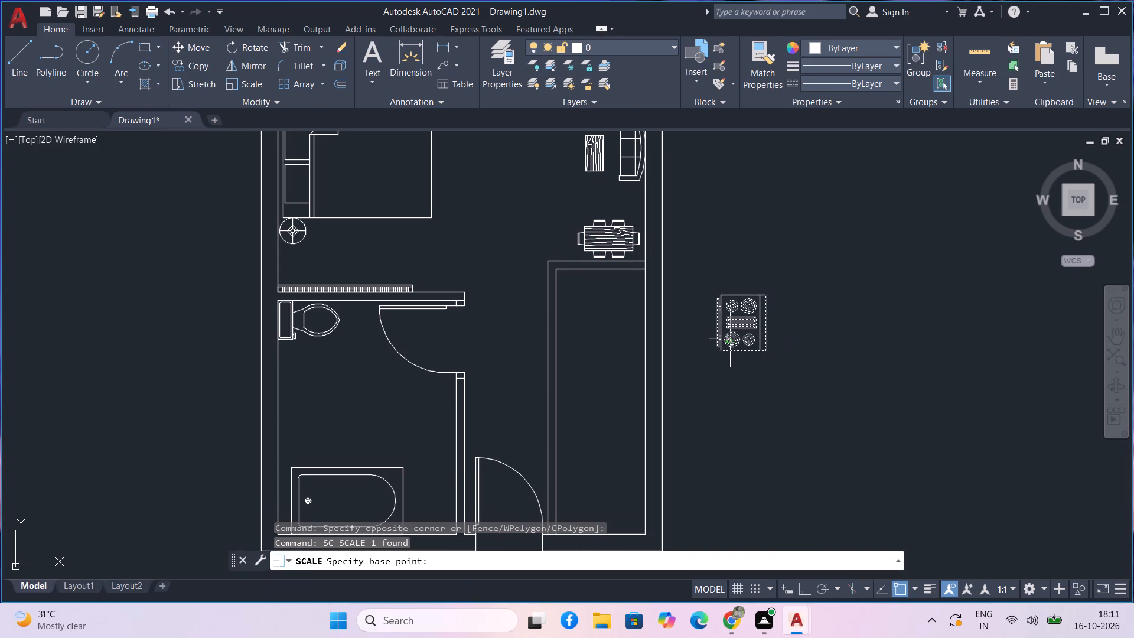
{"action": "left_click", "coordinate": [763, 353]}
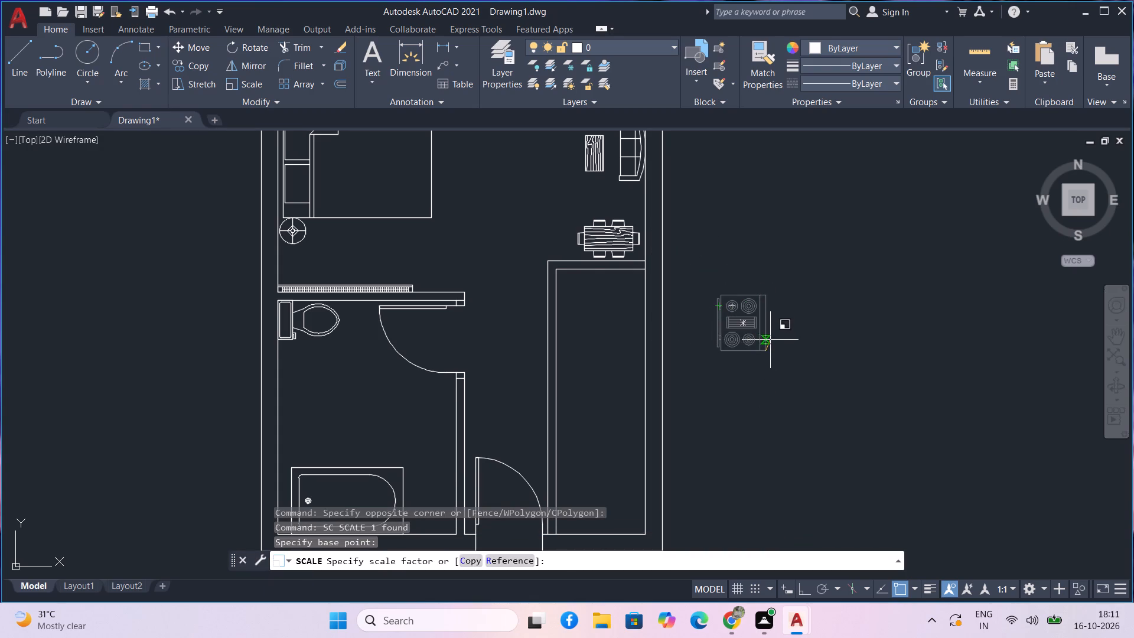
{"action": "left_click", "coordinate": [764, 304]}
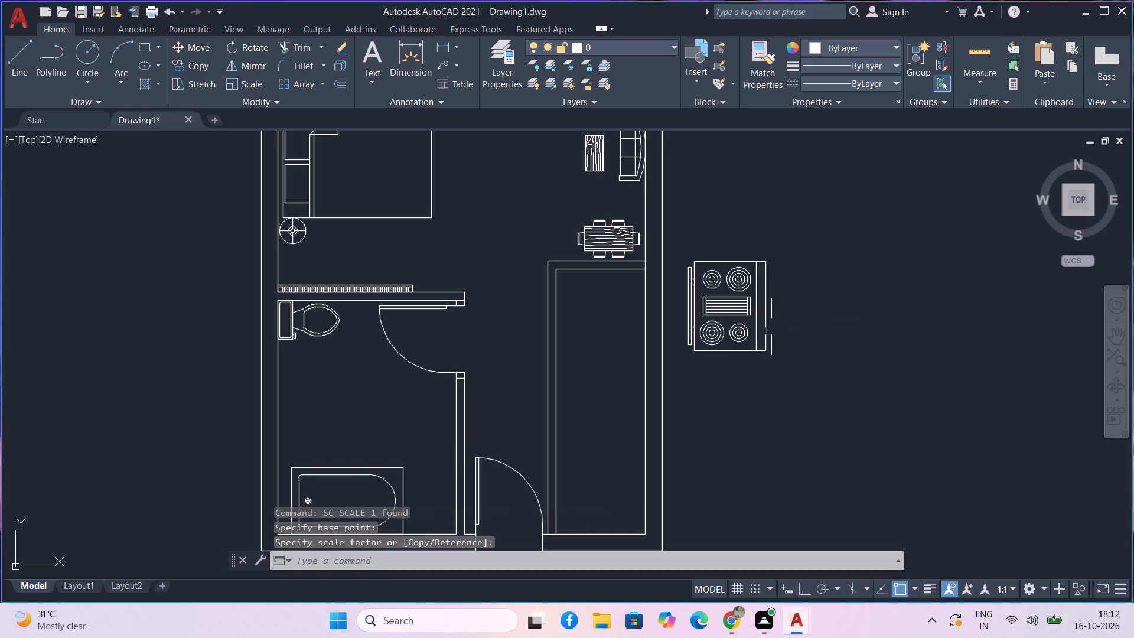
Move the enlarged stove into the north end of the narrow kitchen in the southeast of the plan.
{"action": "left_click_drag", "start_coordinate": [781, 361], "coordinate": [759, 334]}
{"action": "left_click", "coordinate": [758, 333]}
{"action": "type", "text": "m"}
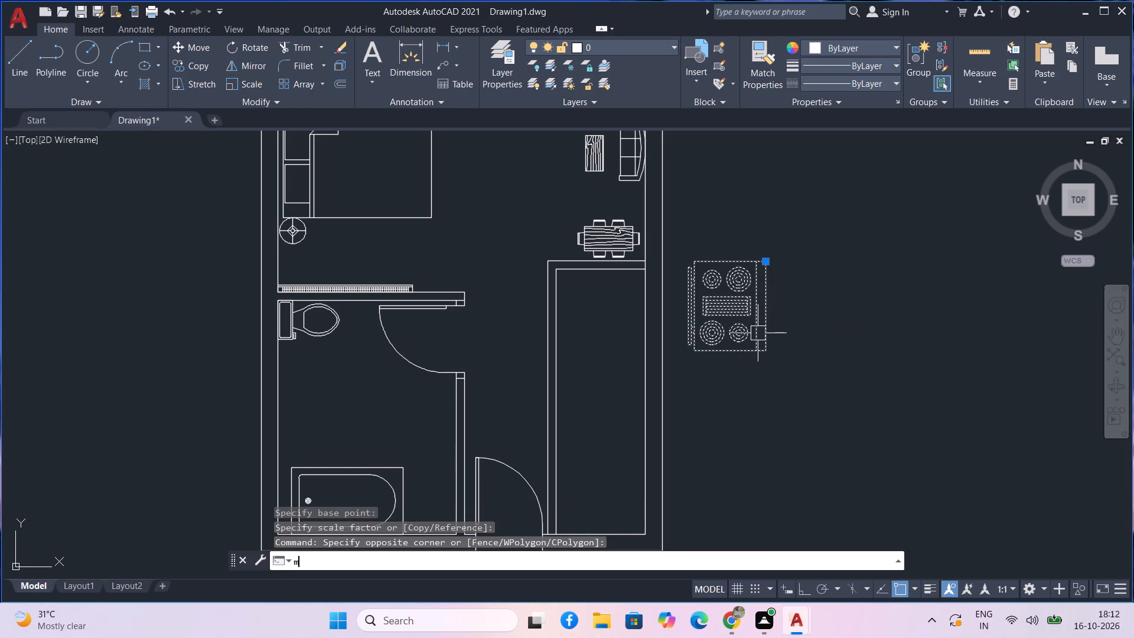
{"action": "key", "text": "space"}
{"action": "left_click", "coordinate": [761, 356]}
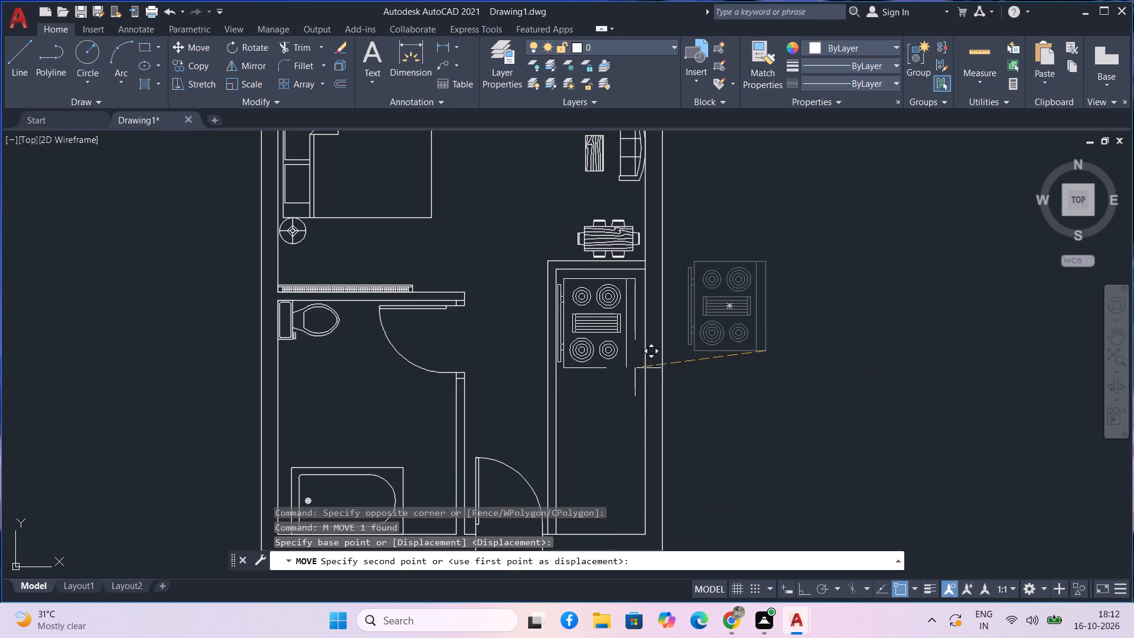
{"action": "middle_click_drag", "start_coordinate": [635, 366], "coordinate": [635, 375]}
{"action": "scroll", "coordinate": [636, 373], "scroll_direction": "up", "scroll_amount": 1}
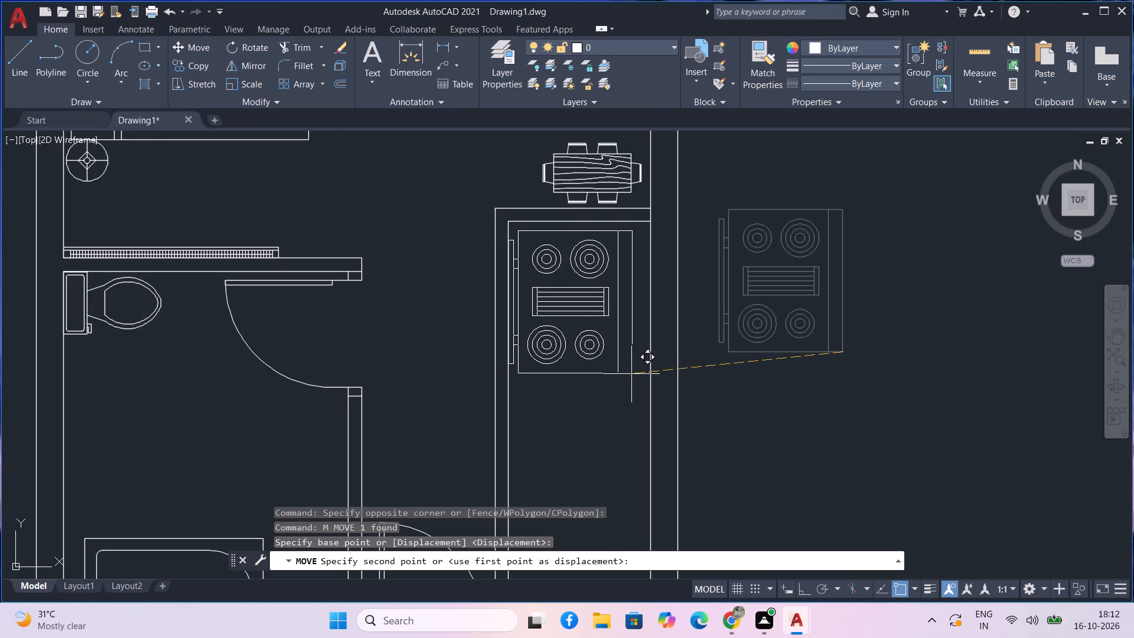
{"action": "left_click", "coordinate": [633, 374]}
Rotate the sink northwest of the floor plan by 270° about its southeast corner, with Ortho on.
{"action": "scroll", "coordinate": [667, 393], "scroll_direction": "down", "scroll_amount": 2}
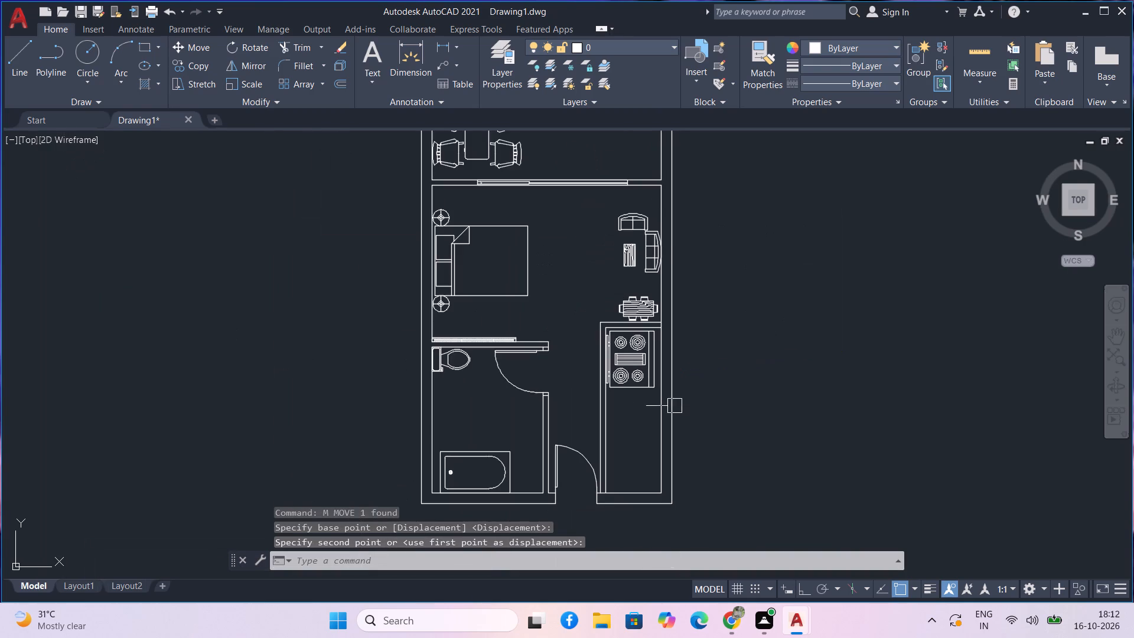
{"action": "middle_click_drag", "start_coordinate": [703, 414], "coordinate": [759, 435]}
{"action": "scroll", "coordinate": [759, 435], "scroll_direction": "down", "scroll_amount": 2}
{"action": "scroll", "coordinate": [582, 290], "scroll_direction": "up", "scroll_amount": 3}
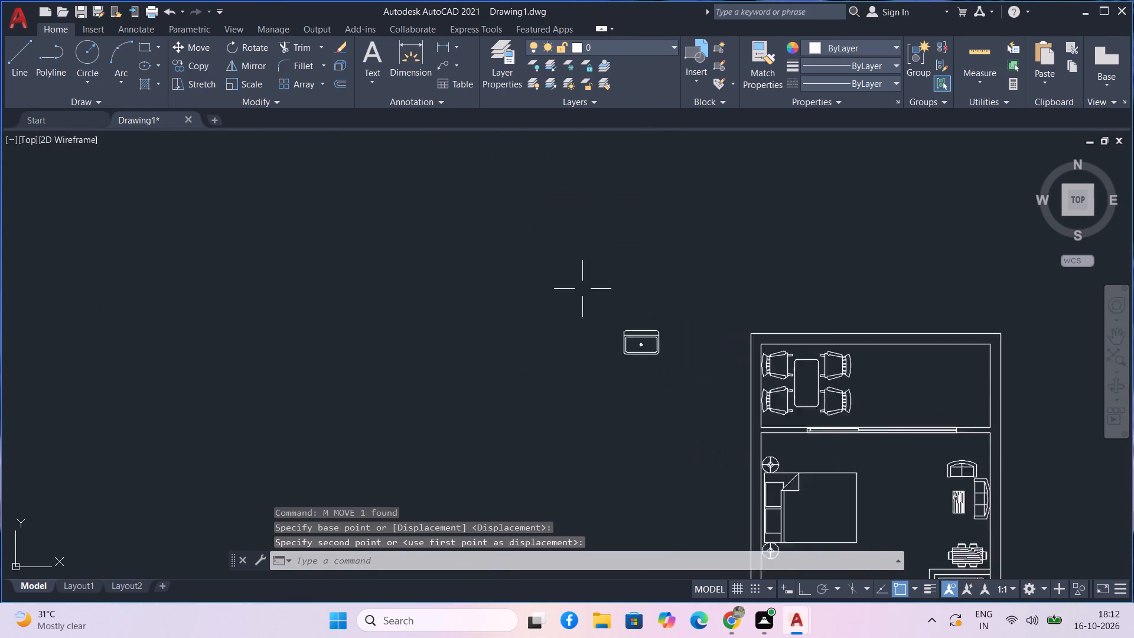
{"action": "left_click_drag", "start_coordinate": [705, 386], "coordinate": [663, 363]}
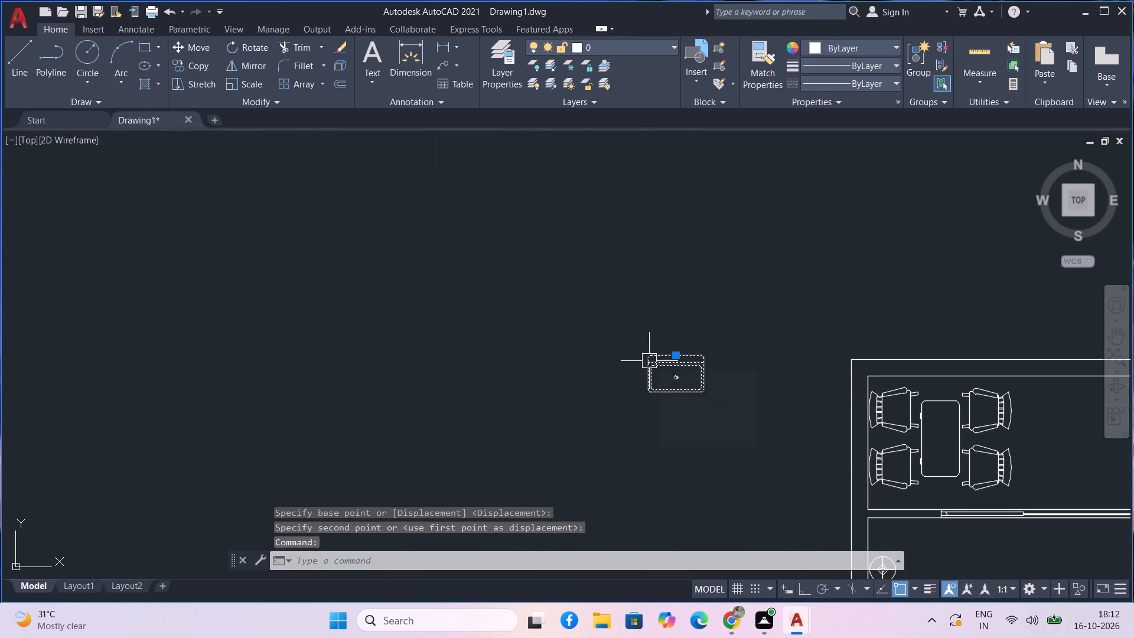
{"action": "type", "text": "ro"}
{"action": "key", "text": "space"}
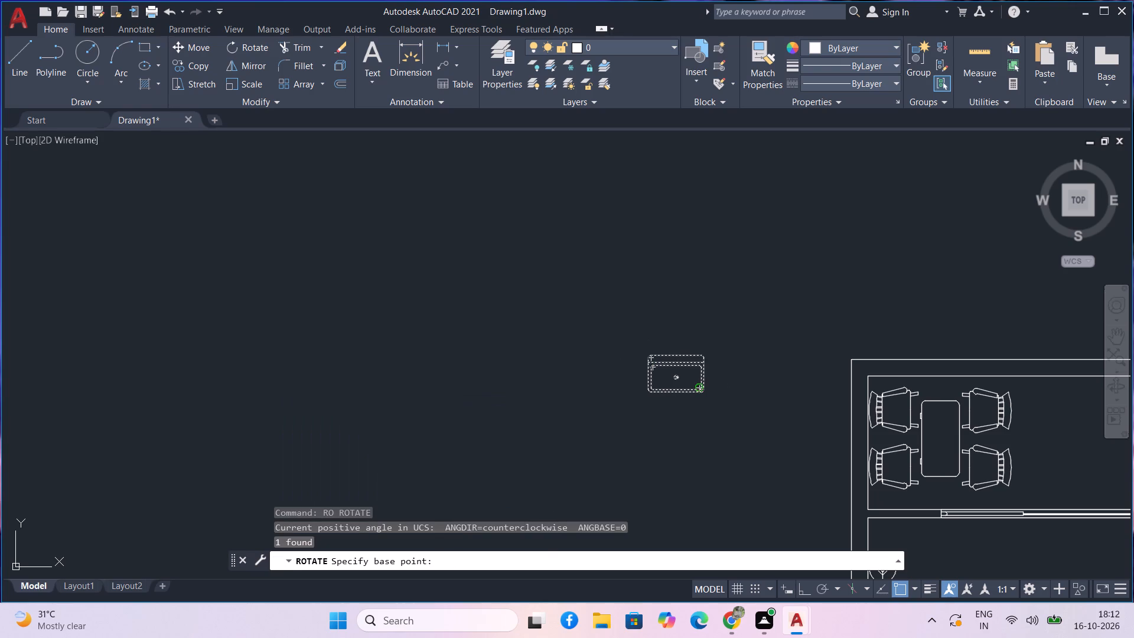
{"action": "left_click", "coordinate": [705, 391]}
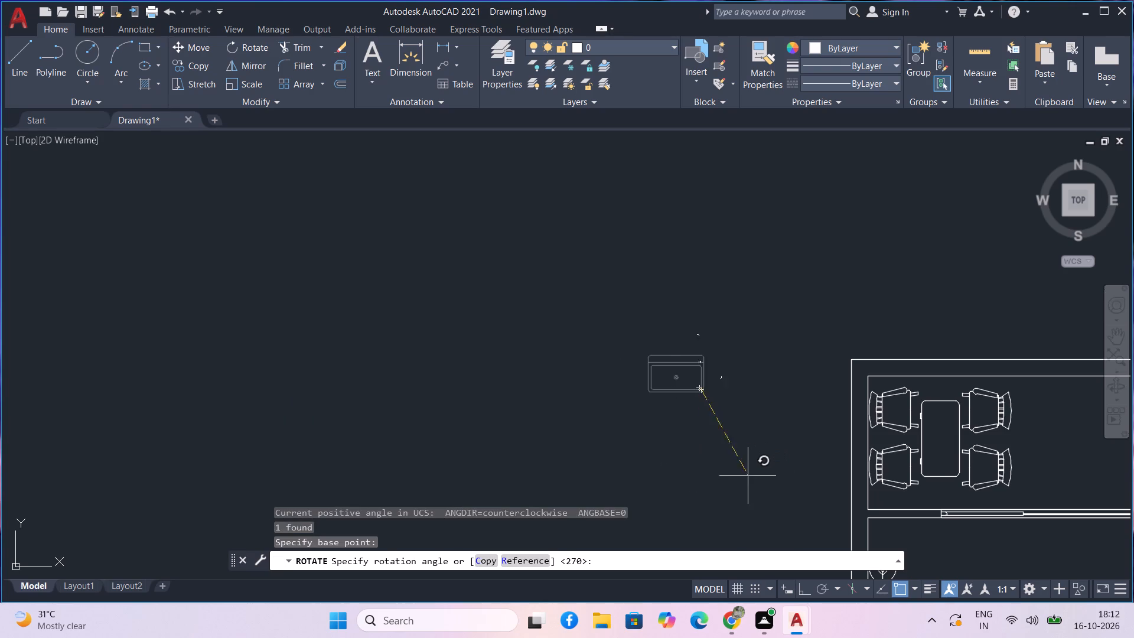
{"action": "key", "text": "F8"}
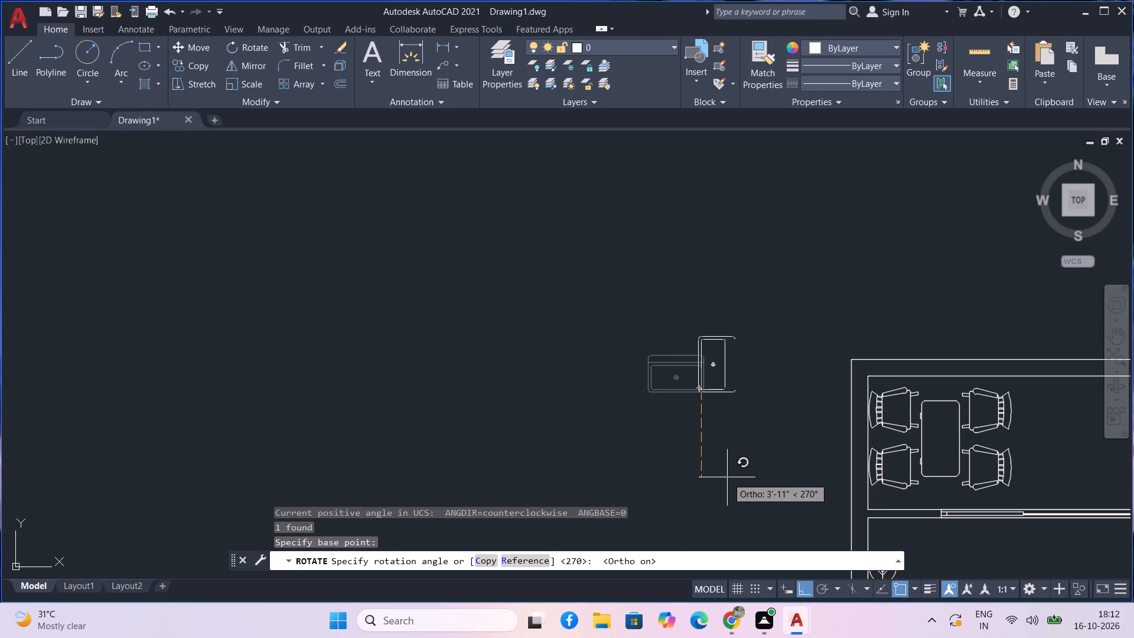
{"action": "left_click", "coordinate": [727, 477]}
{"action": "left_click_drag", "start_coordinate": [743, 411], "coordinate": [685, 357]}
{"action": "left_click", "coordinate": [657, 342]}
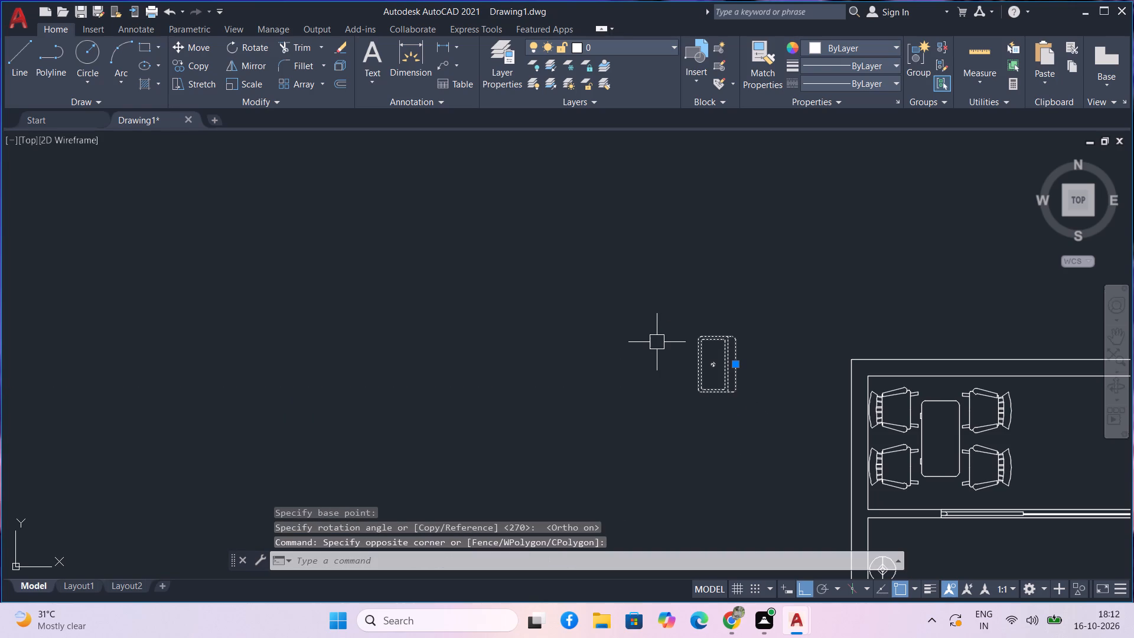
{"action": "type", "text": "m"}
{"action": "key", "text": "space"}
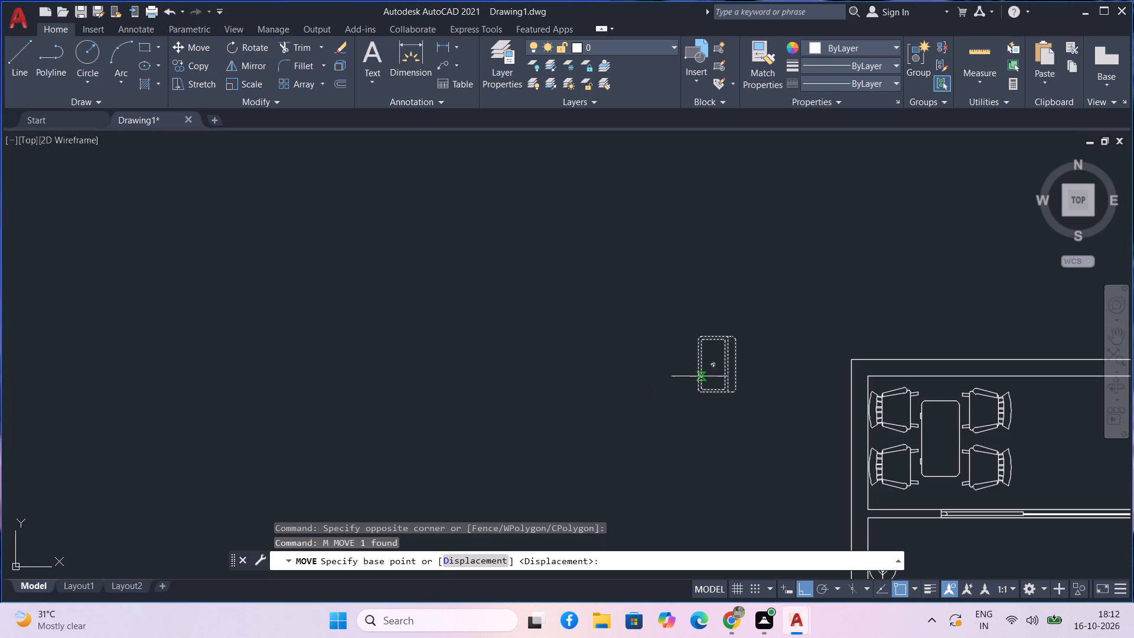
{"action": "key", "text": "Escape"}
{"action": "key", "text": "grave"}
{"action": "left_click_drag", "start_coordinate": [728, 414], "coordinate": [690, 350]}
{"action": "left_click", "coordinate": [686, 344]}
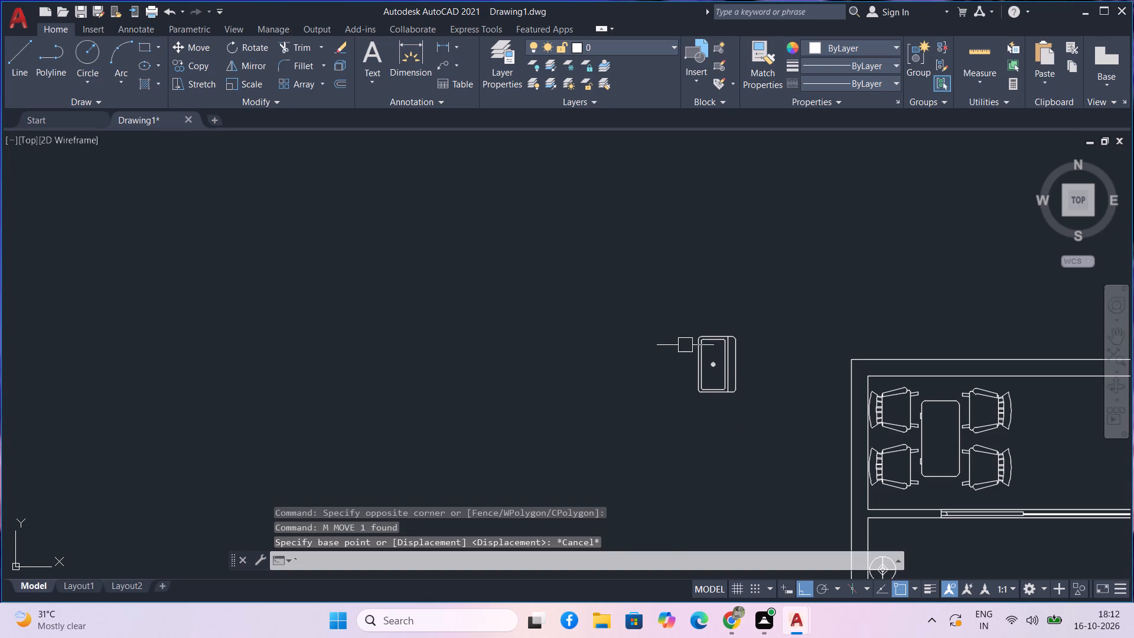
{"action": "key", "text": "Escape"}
Scale the rotated sink up to roughly 2.2 times its size about its southeast corner.
{"action": "left_click", "coordinate": [734, 393]}
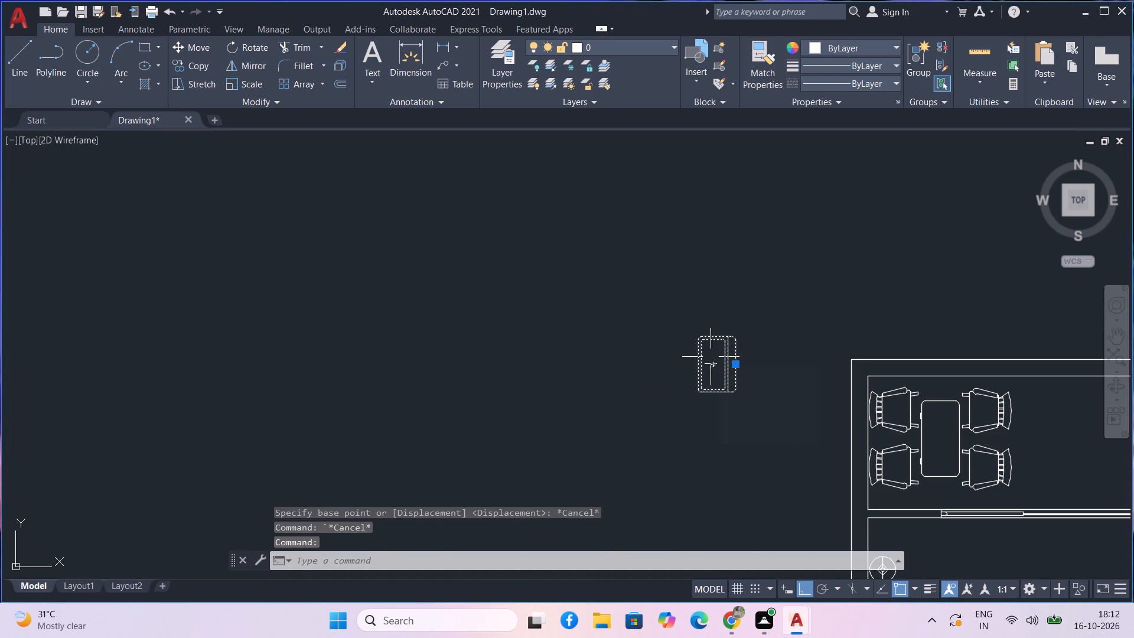
{"action": "type", "text": "sc"}
{"action": "key", "text": "space"}
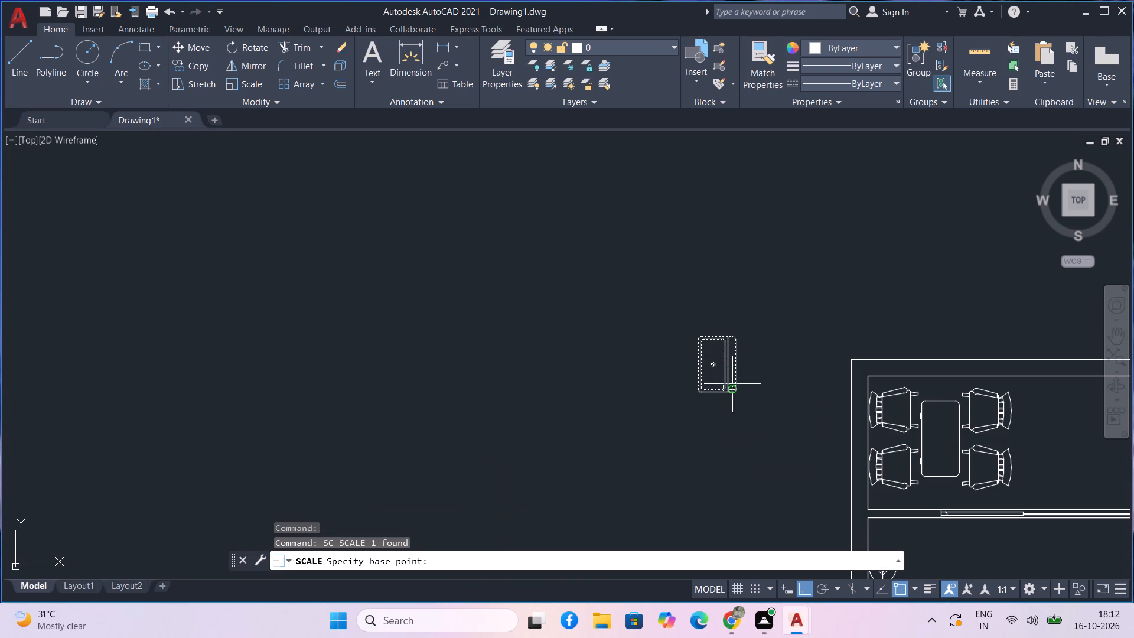
{"action": "left_click", "coordinate": [733, 386]}
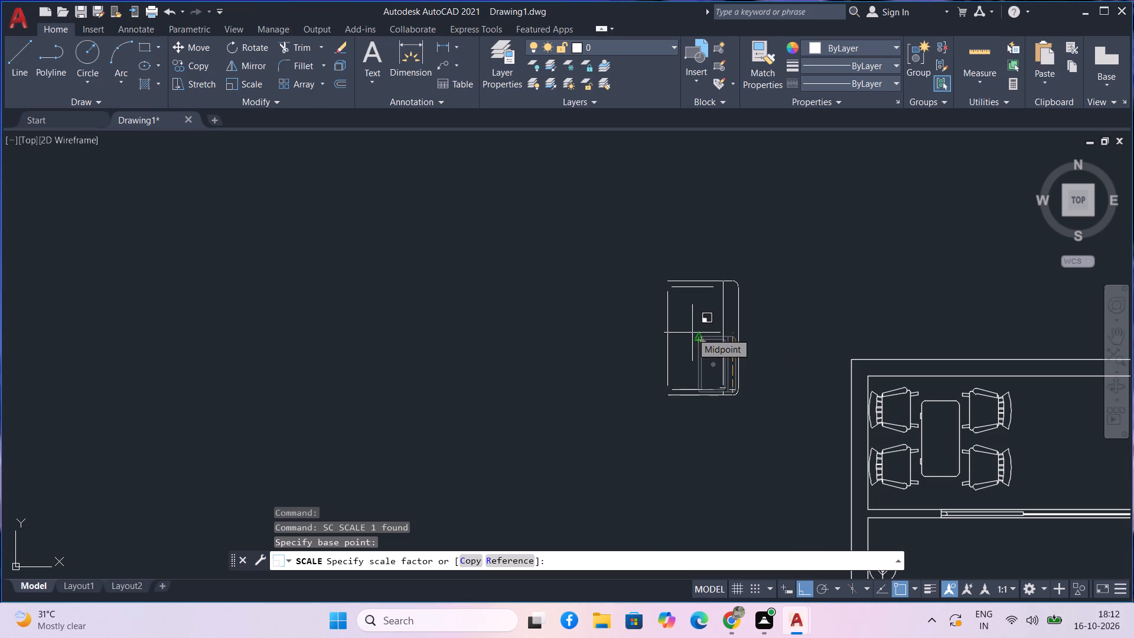
{"action": "left_click", "coordinate": [693, 333]}
Move the enlarged sink, with Ortho off, into the south end of the narrow kitchen below the stove.
{"action": "left_click_drag", "start_coordinate": [740, 436], "coordinate": [639, 333]}
{"action": "left_click", "coordinate": [639, 333]}
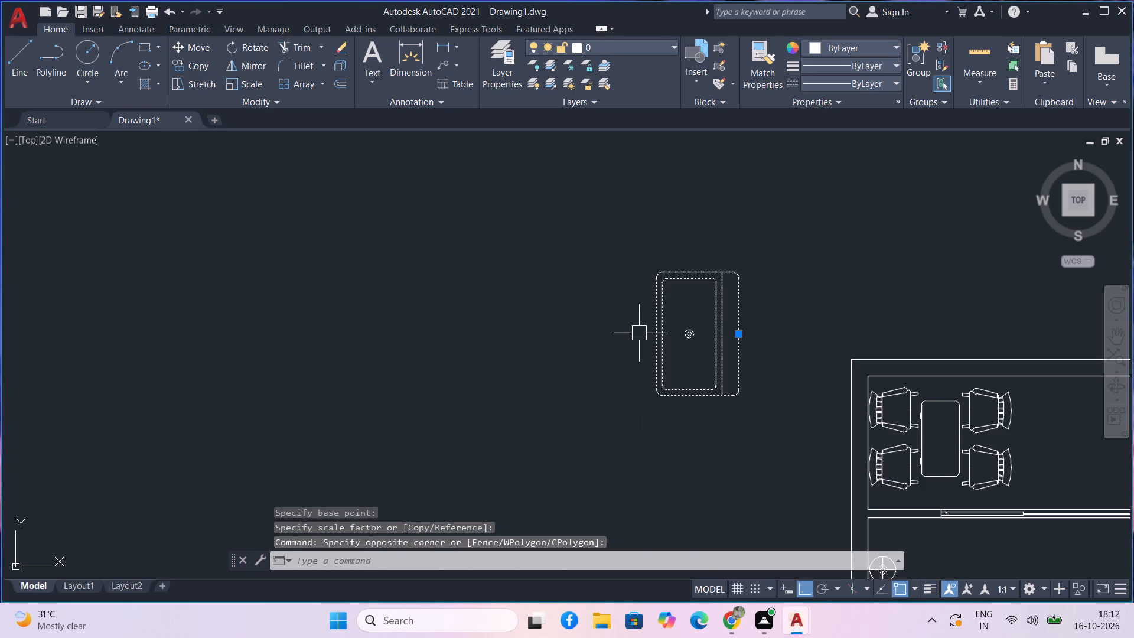
{"action": "type", "text": "m"}
{"action": "key", "text": "space"}
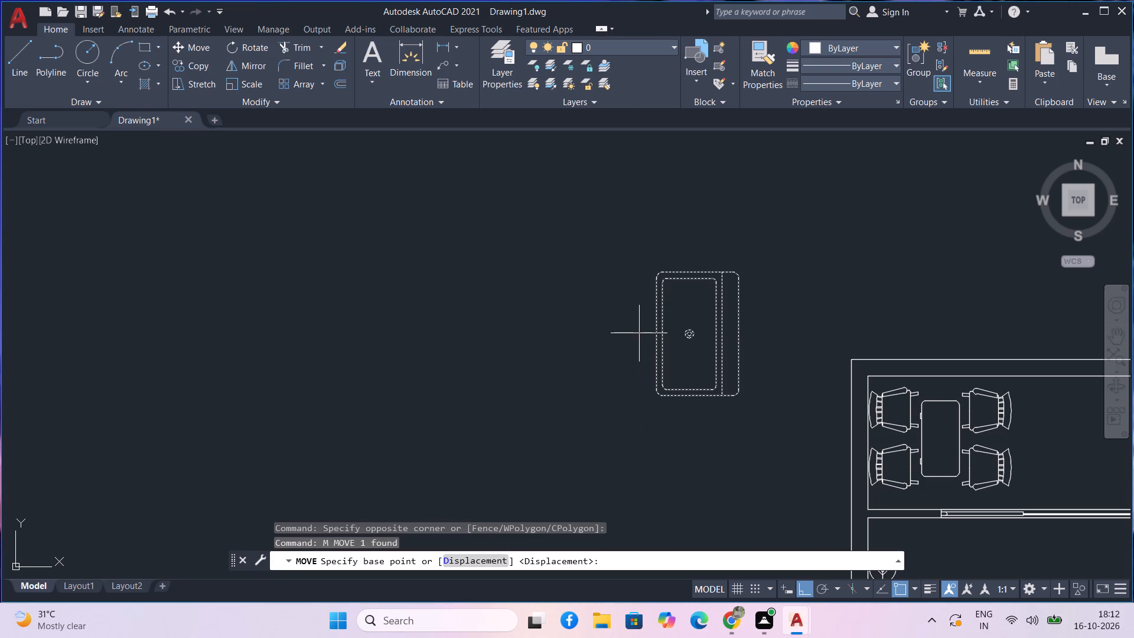
{"action": "left_click", "coordinate": [752, 385]}
{"action": "key", "text": "F8"}
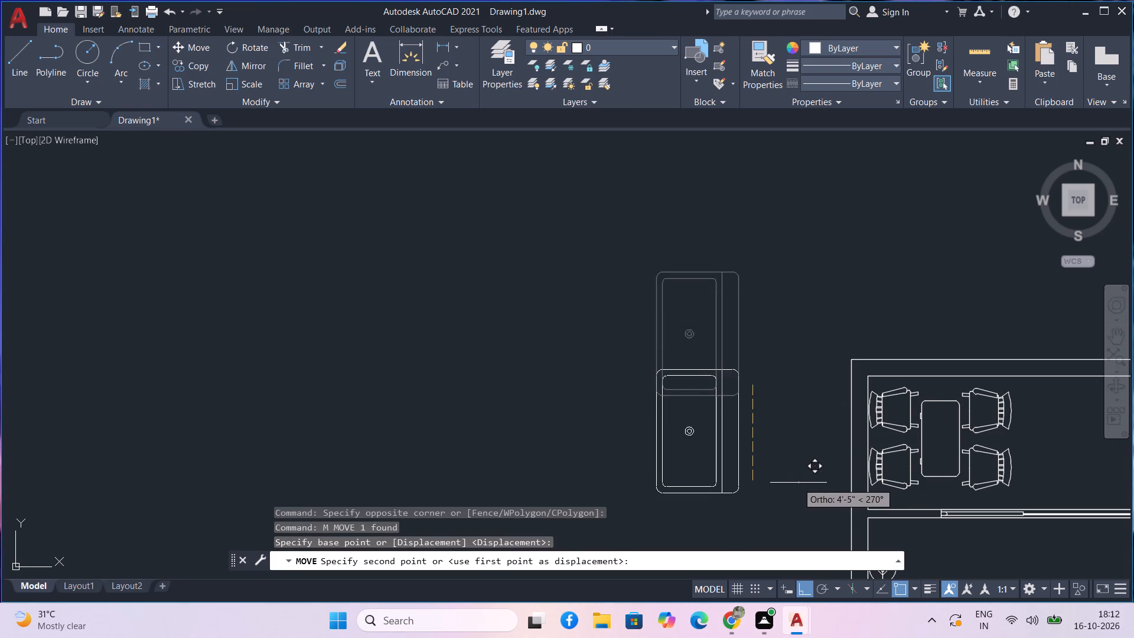
{"action": "scroll", "coordinate": [794, 483], "scroll_direction": "down", "scroll_amount": 3}
{"action": "middle_click_drag", "start_coordinate": [627, 371], "coordinate": [475, 268]}
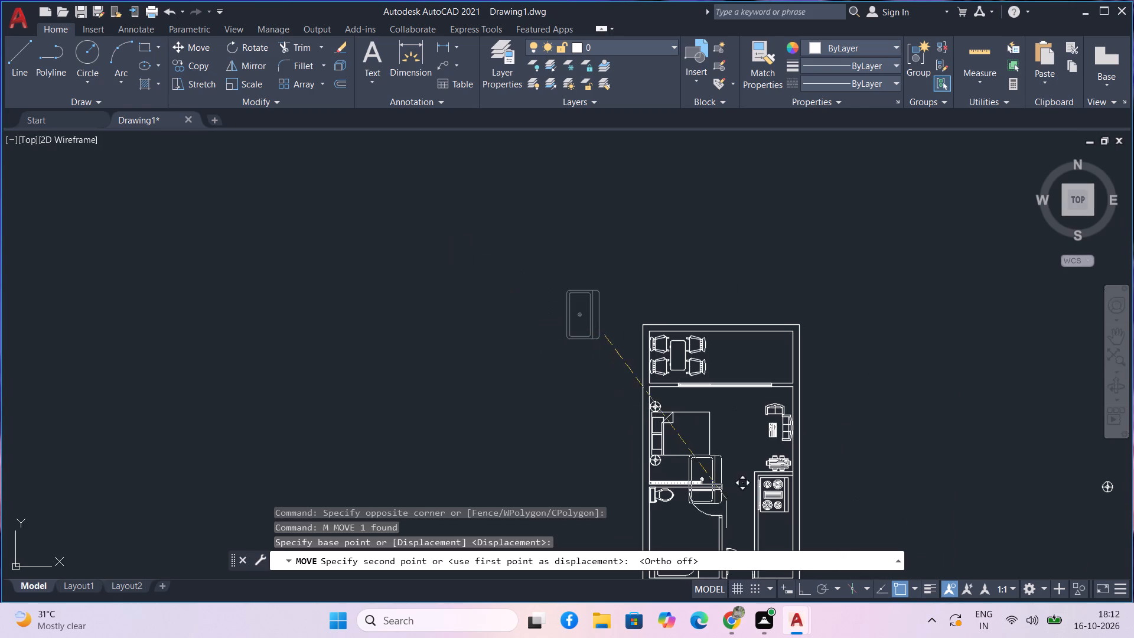
{"action": "middle_click_drag", "start_coordinate": [738, 492], "coordinate": [640, 356]}
{"action": "scroll", "coordinate": [688, 408], "scroll_direction": "up", "scroll_amount": 1}
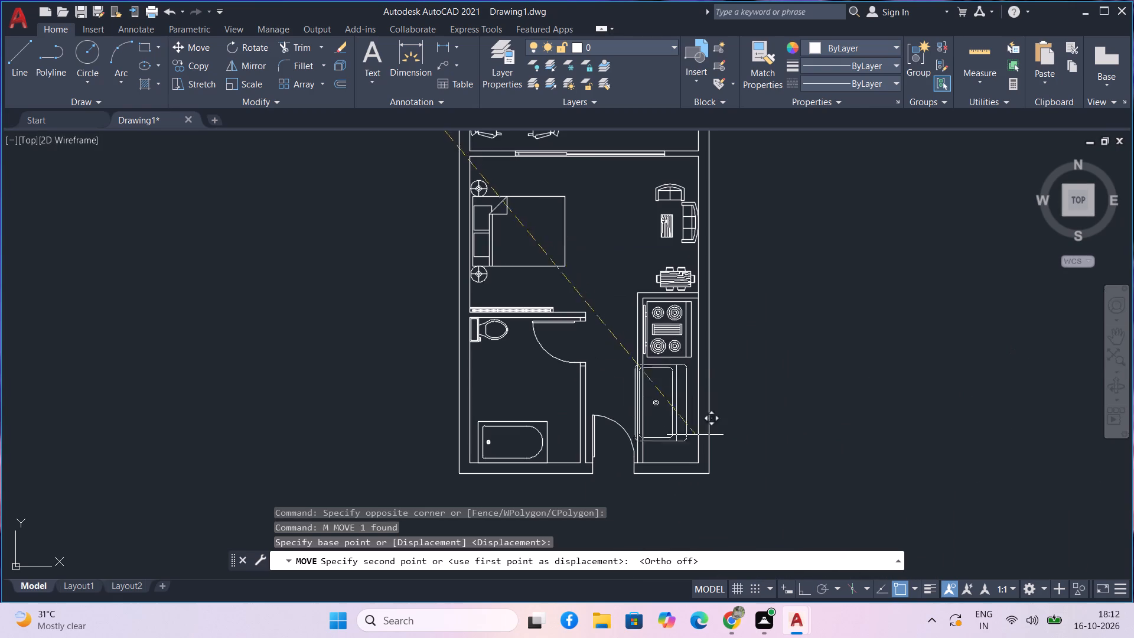
{"action": "scroll", "coordinate": [712, 445], "scroll_direction": "up", "scroll_amount": 1}
{"action": "middle_click_drag", "start_coordinate": [703, 447], "coordinate": [703, 417]}
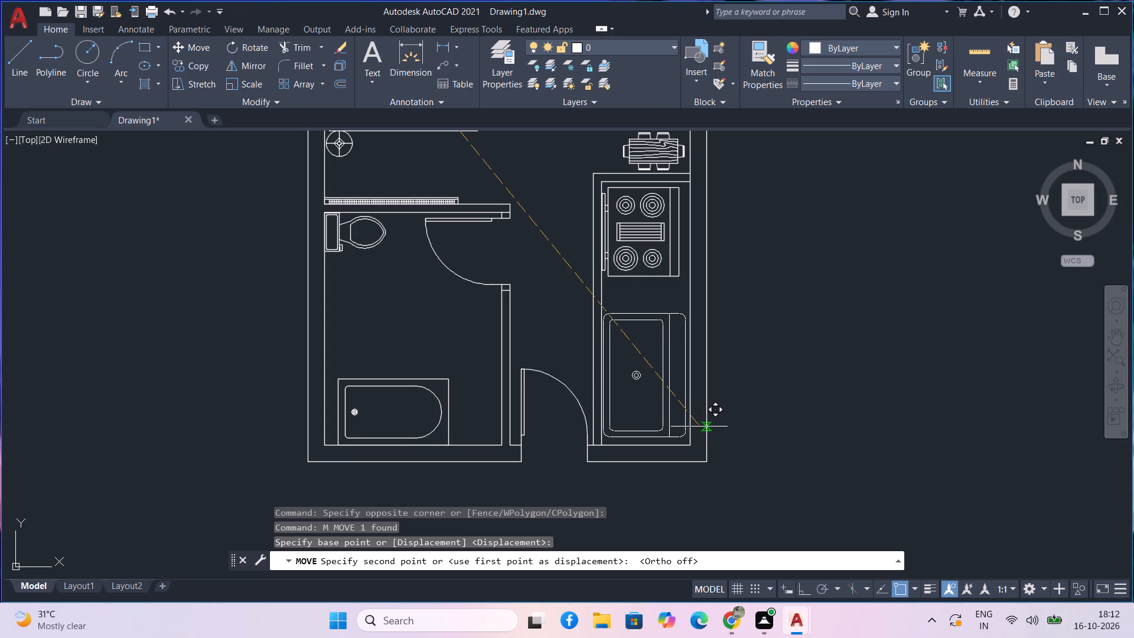
{"action": "left_click", "coordinate": [699, 427]}
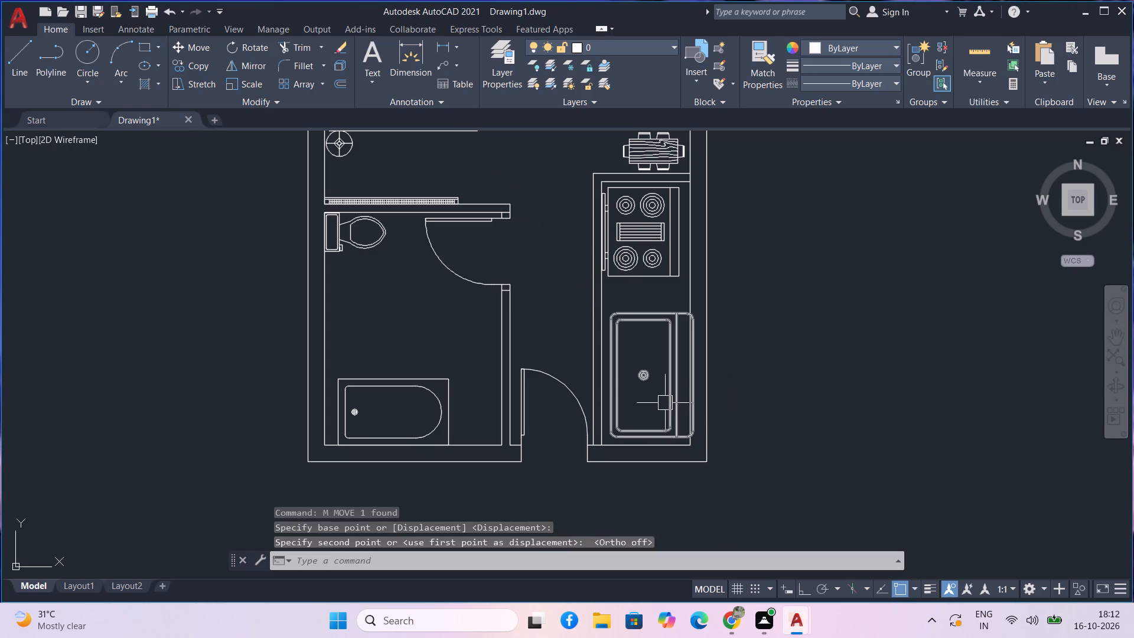
Shift the kitchen sink slightly west so that it sits between the kitchen's side walls.
{"action": "left_click", "coordinate": [665, 403]}
{"action": "type", "text": "m"}
{"action": "key", "text": "space"}
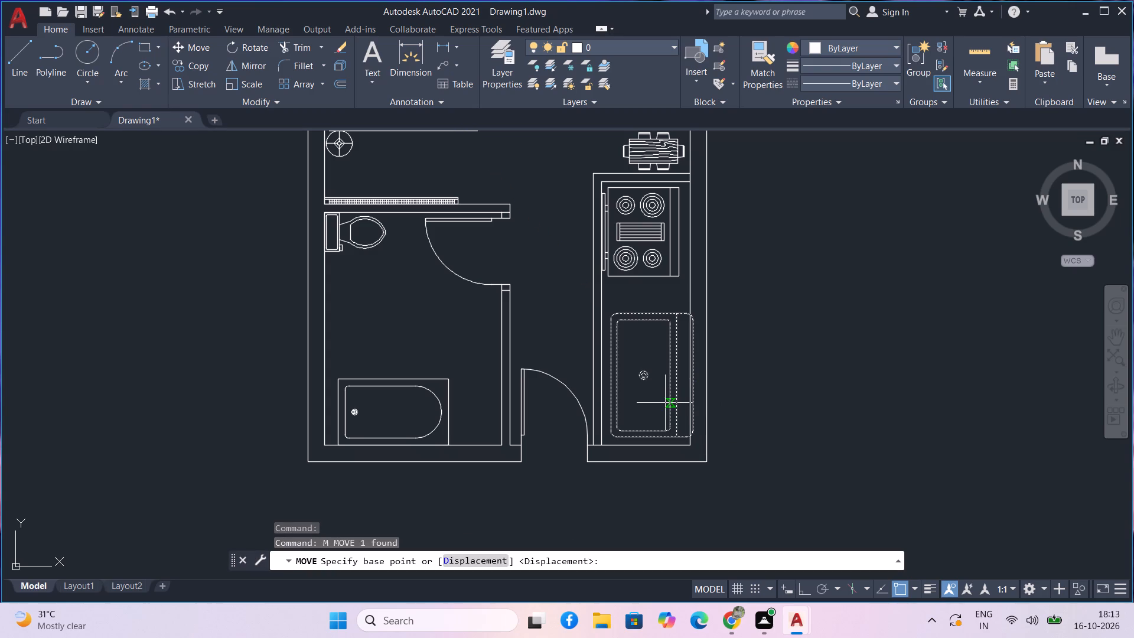
{"action": "left_click", "coordinate": [618, 439]}
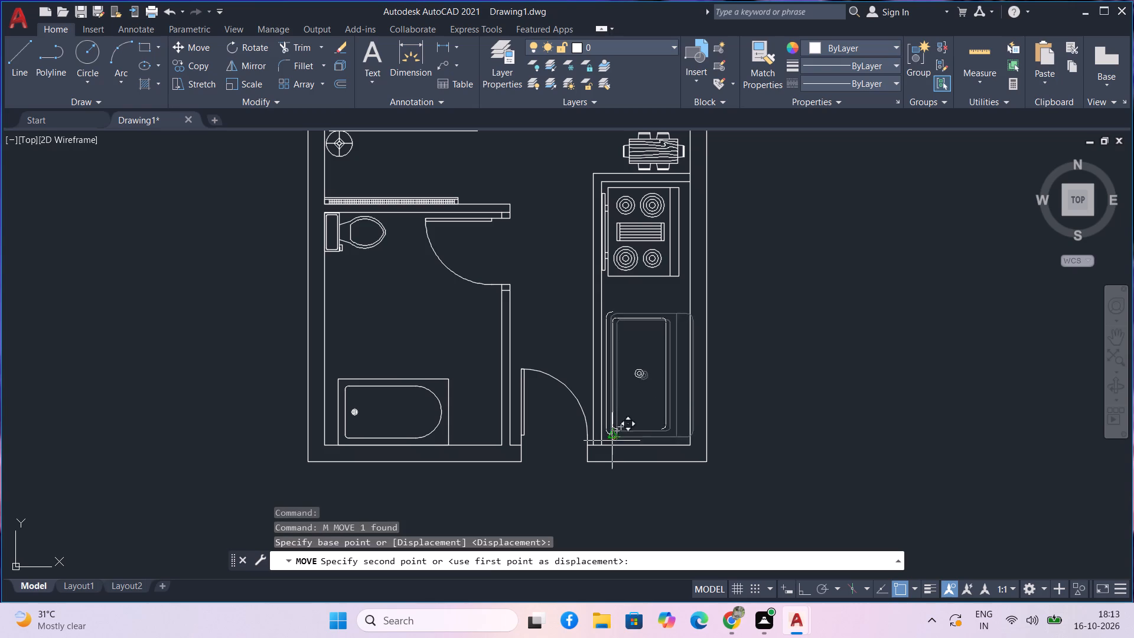
{"action": "scroll", "coordinate": [608, 441], "scroll_direction": "up", "scroll_amount": 1}
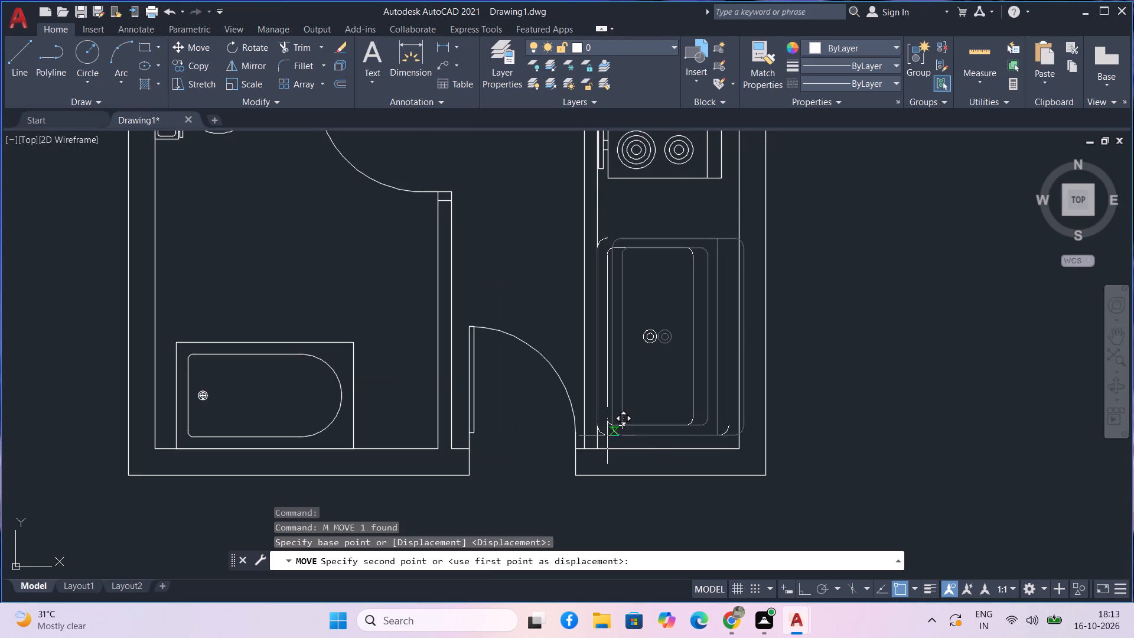
{"action": "left_click", "coordinate": [608, 435]}
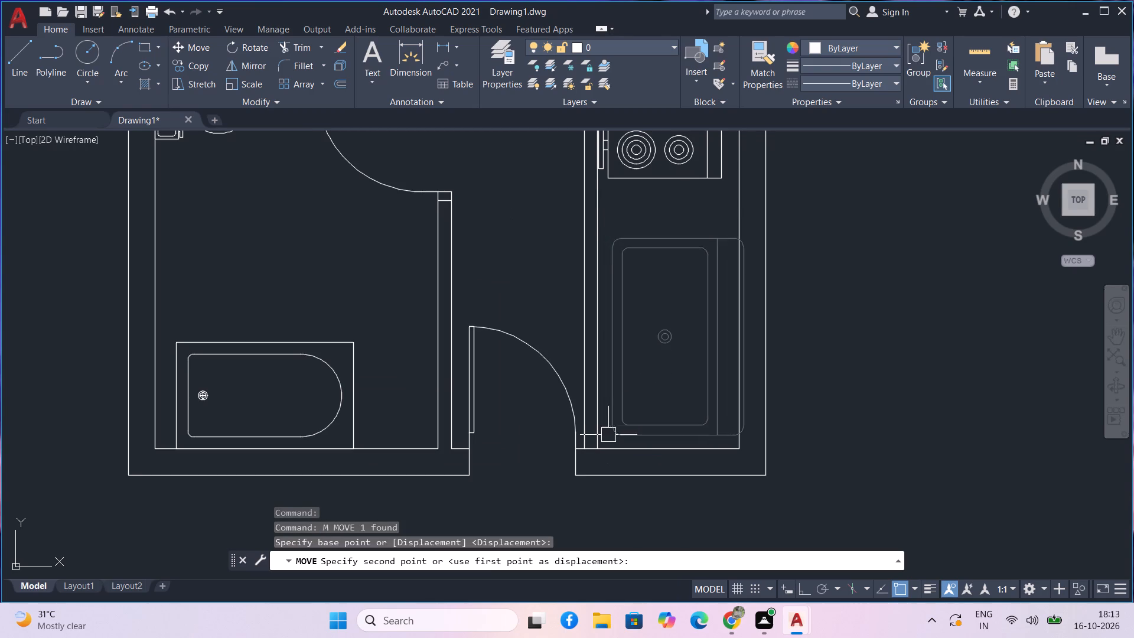
Delete the stray round symbol lying in the empty space east of the floor plan.
{"action": "scroll", "coordinate": [785, 431], "scroll_direction": "down", "scroll_amount": 1}
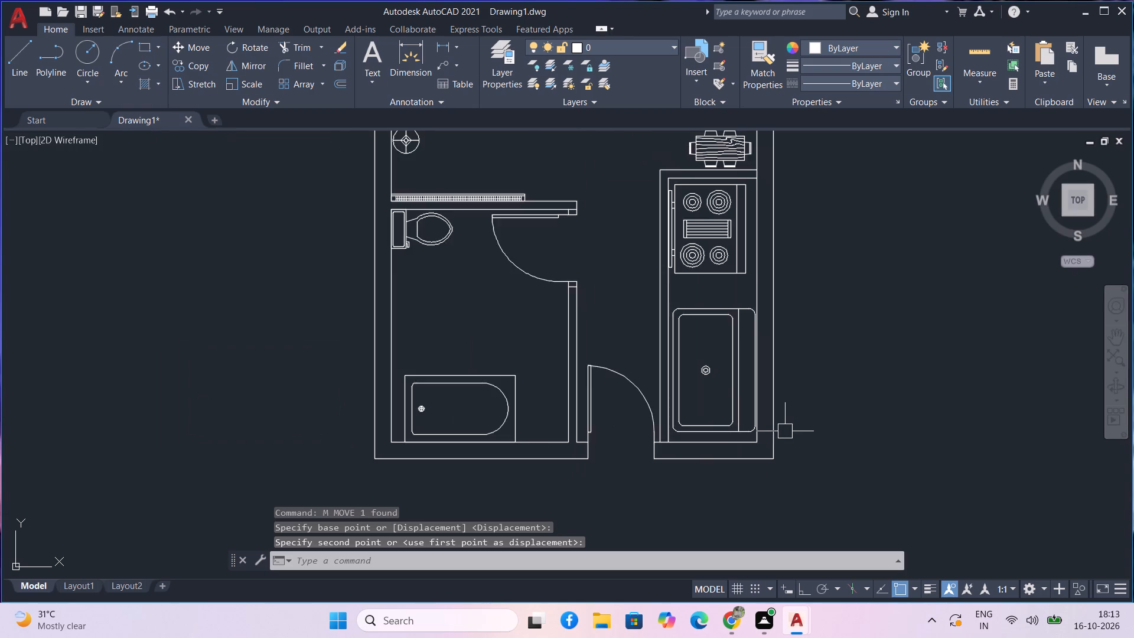
{"action": "scroll", "coordinate": [785, 431], "scroll_direction": "down", "scroll_amount": 2}
{"action": "middle_click_drag", "start_coordinate": [829, 394], "coordinate": [689, 435]}
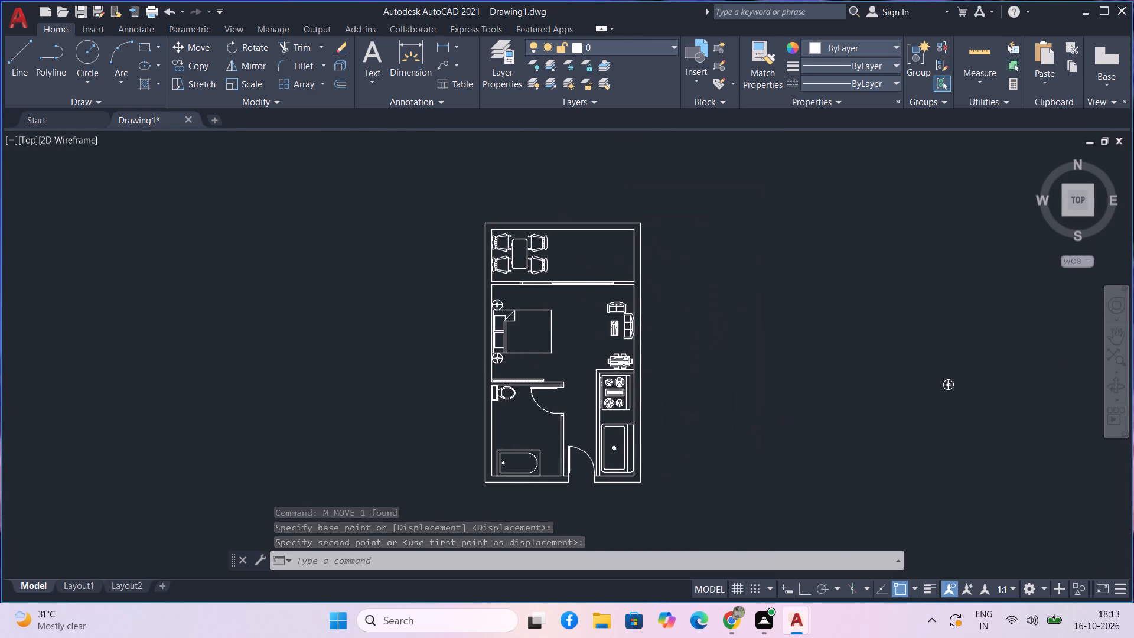
{"action": "left_click", "coordinate": [950, 414]}
{"action": "left_click", "coordinate": [935, 366]}
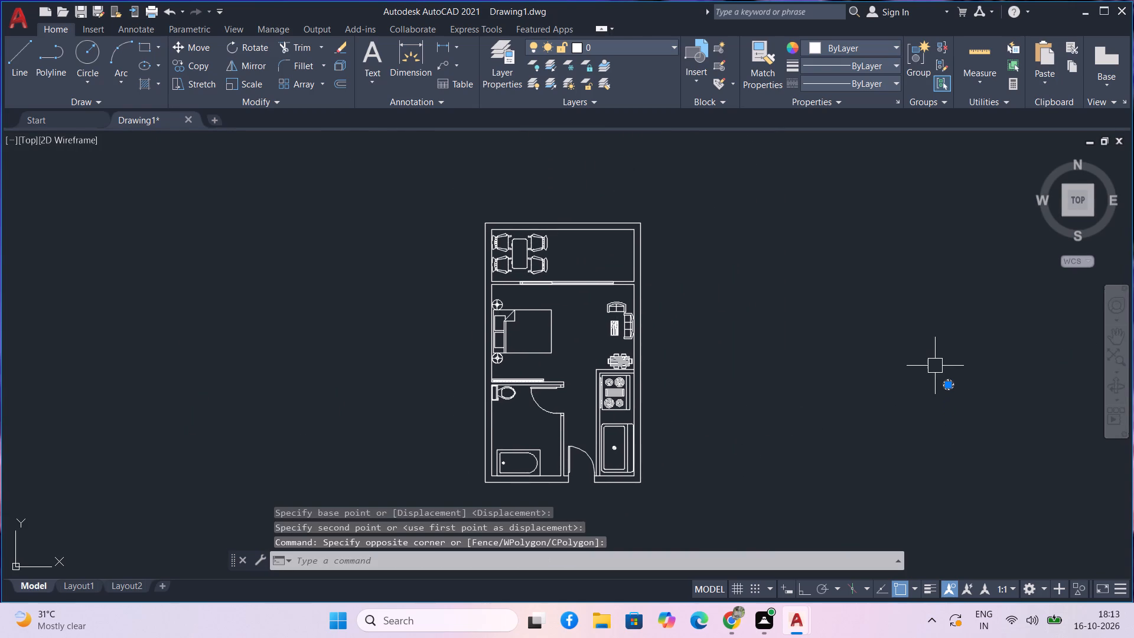
{"action": "key", "text": "Delete"}
Turn on the drawing grid display.
{"action": "scroll", "coordinate": [908, 367], "scroll_direction": "down", "scroll_amount": 1}
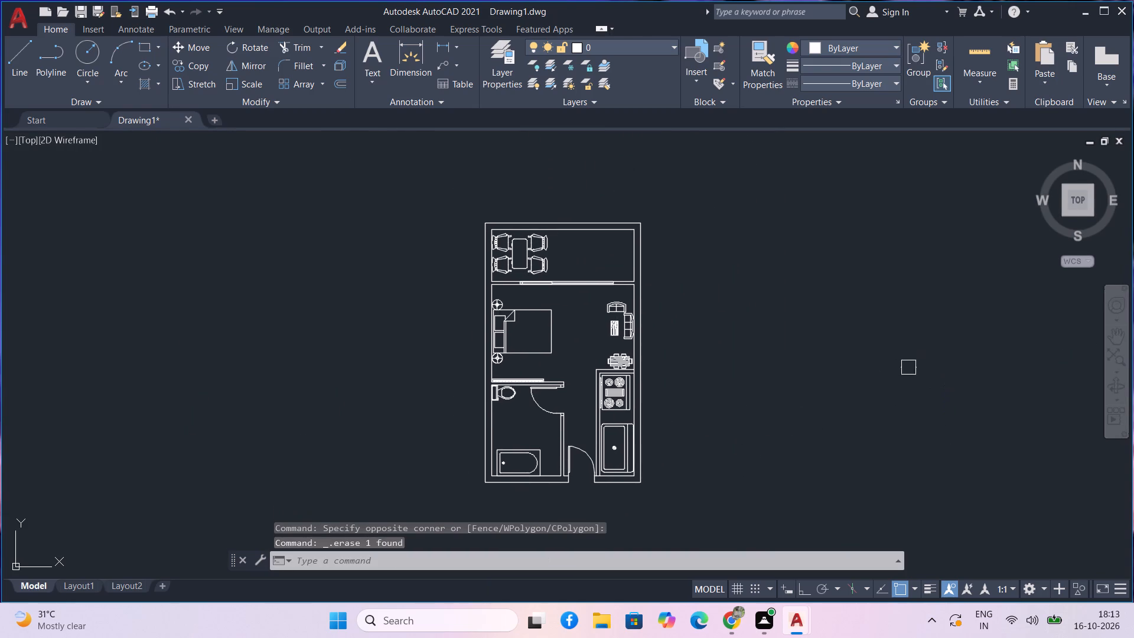
{"action": "scroll", "coordinate": [856, 371], "scroll_direction": "down", "scroll_amount": 5}
{"action": "scroll", "coordinate": [861, 385], "scroll_direction": "up", "scroll_amount": 8}
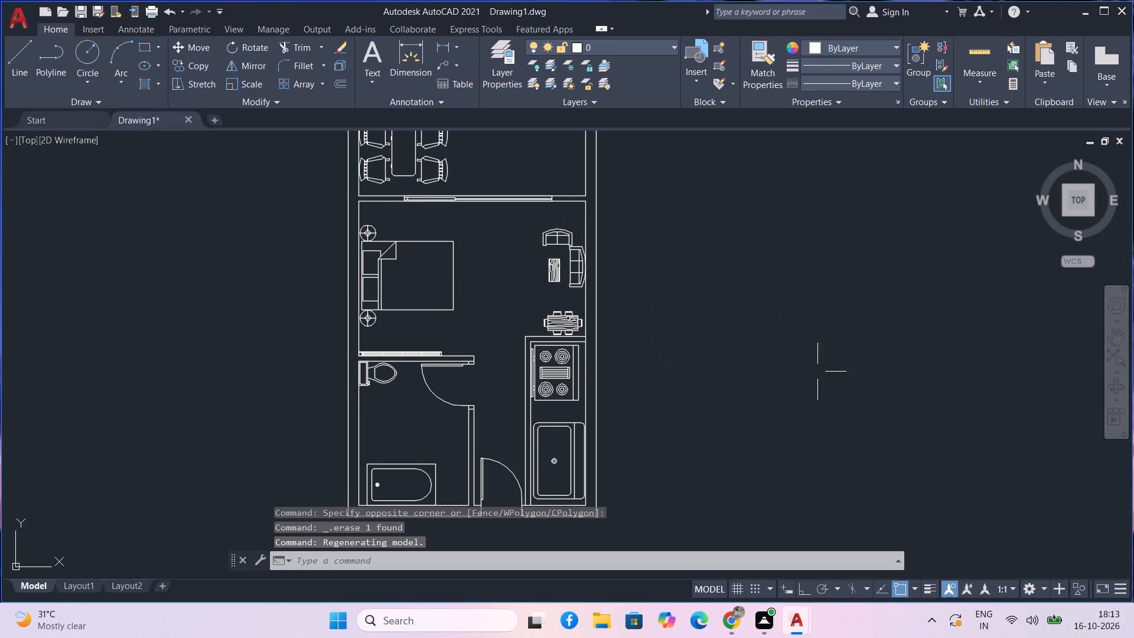
{"action": "middle_click_drag", "start_coordinate": [817, 372], "coordinate": [829, 403]}
{"action": "key", "text": "F7"}
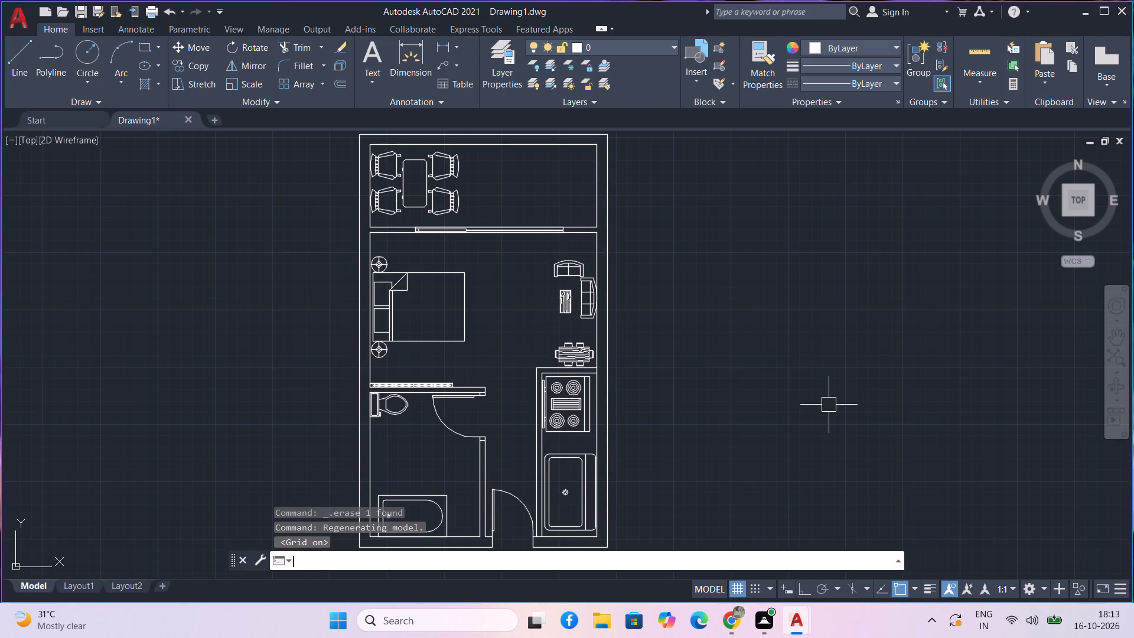
Examine the furniture, bathroom and kitchen arrangement throughout the floor plan.
{"action": "scroll", "coordinate": [829, 405], "scroll_direction": "down", "scroll_amount": 1}
{"action": "middle_click_drag", "start_coordinate": [821, 405], "coordinate": [828, 393]}
{"action": "scroll", "coordinate": [738, 348], "scroll_direction": "up", "scroll_amount": 2}
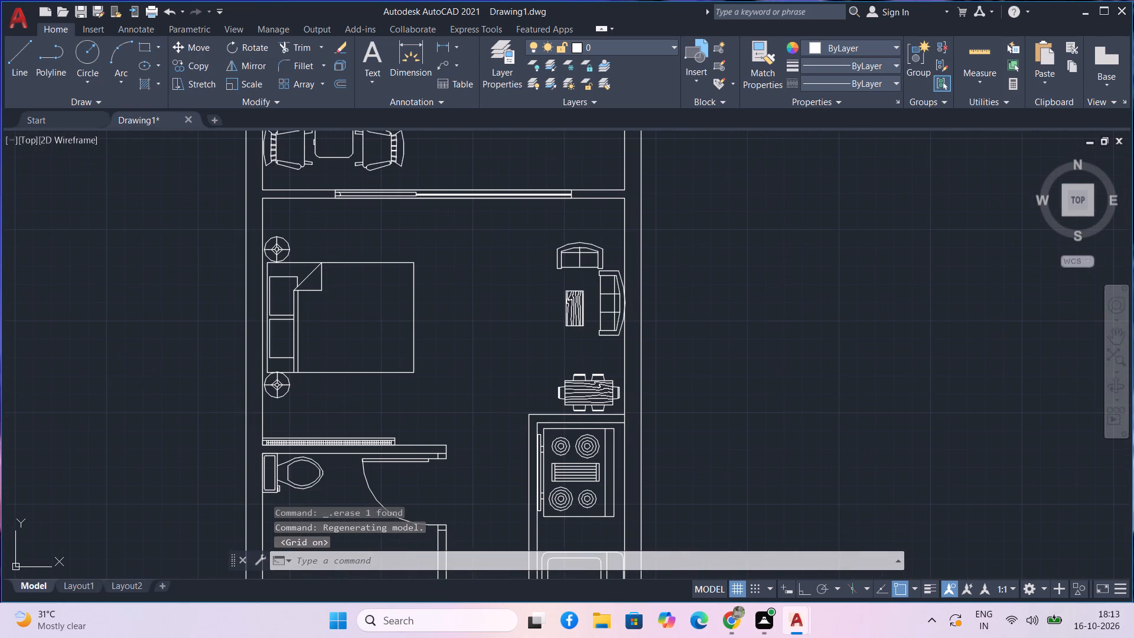
{"action": "middle_click_drag", "start_coordinate": [691, 323], "coordinate": [738, 370]}
{"action": "scroll", "coordinate": [662, 258], "scroll_direction": "up", "scroll_amount": 2}
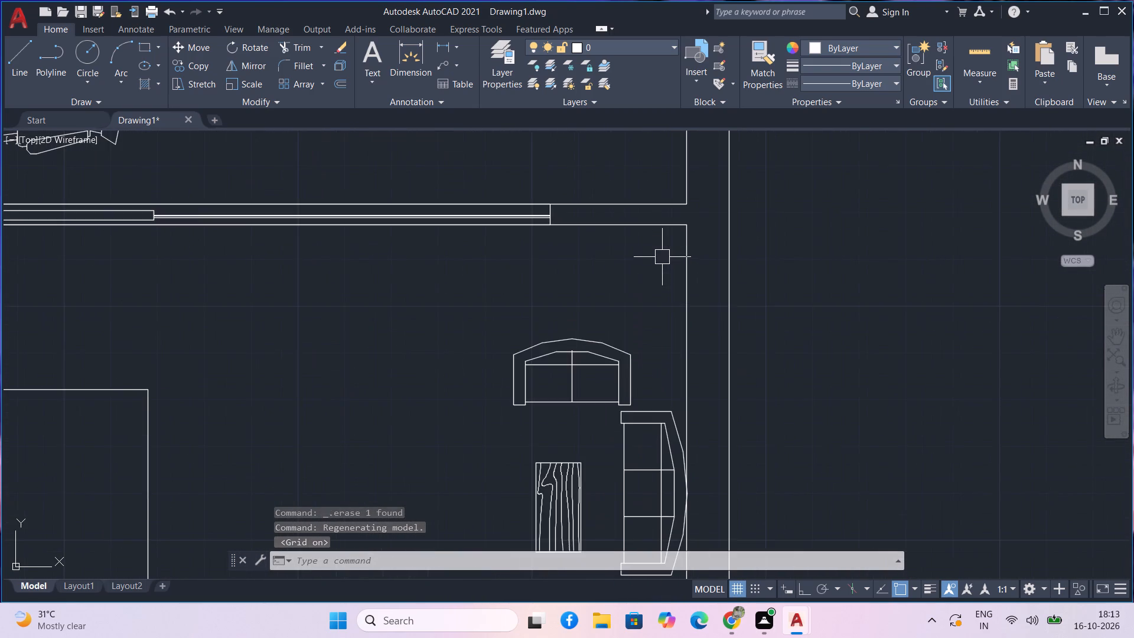
{"action": "scroll", "coordinate": [662, 259], "scroll_direction": "down", "scroll_amount": 2}
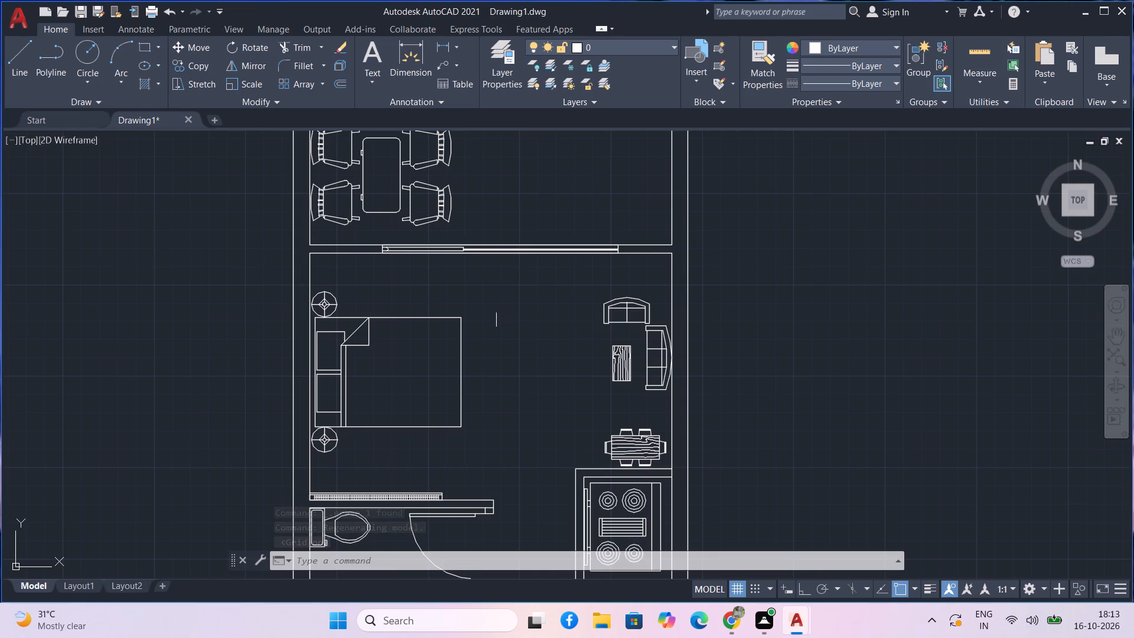
{"action": "scroll", "coordinate": [504, 320], "scroll_direction": "down", "scroll_amount": 1}
{"action": "middle_click_drag", "start_coordinate": [504, 320], "coordinate": [499, 244]}
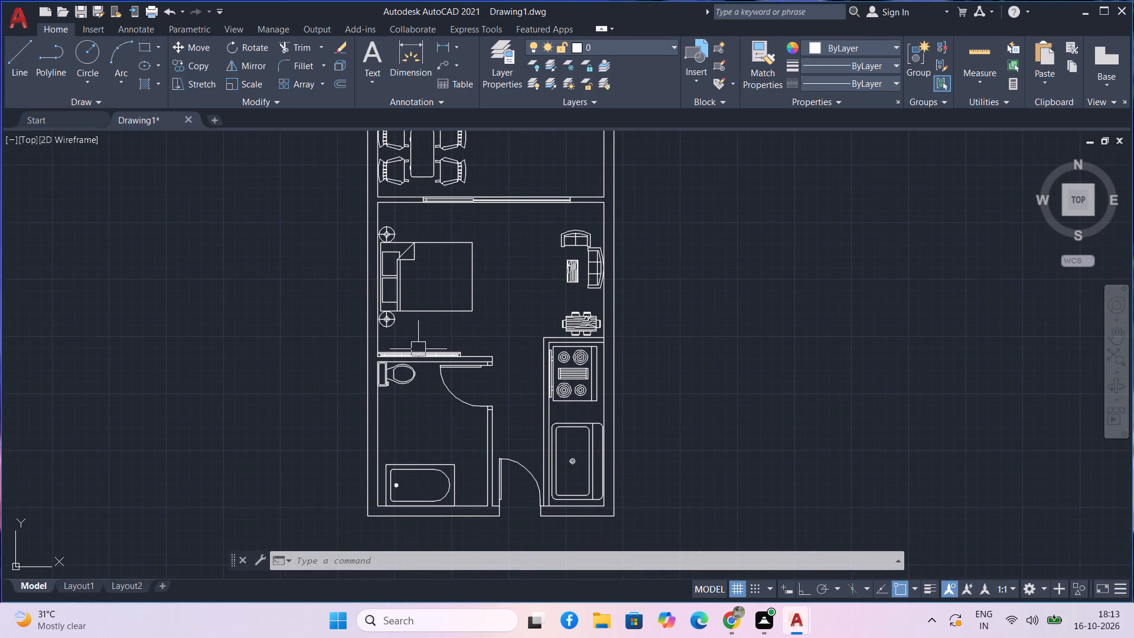
{"action": "scroll", "coordinate": [363, 353], "scroll_direction": "up", "scroll_amount": 1}
{"action": "scroll", "coordinate": [478, 388], "scroll_direction": "up", "scroll_amount": 2}
{"action": "scroll", "coordinate": [612, 397], "scroll_direction": "down", "scroll_amount": 2}
{"action": "middle_click_drag", "start_coordinate": [627, 399], "coordinate": [616, 399]}
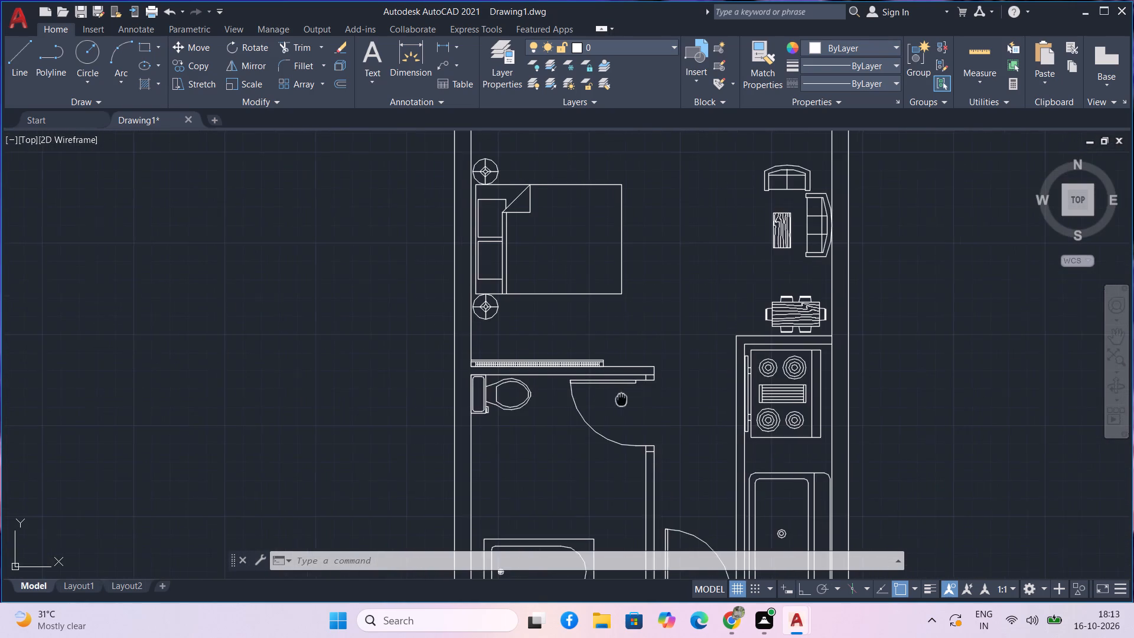
{"action": "middle_click_drag", "start_coordinate": [616, 399], "coordinate": [426, 334]}
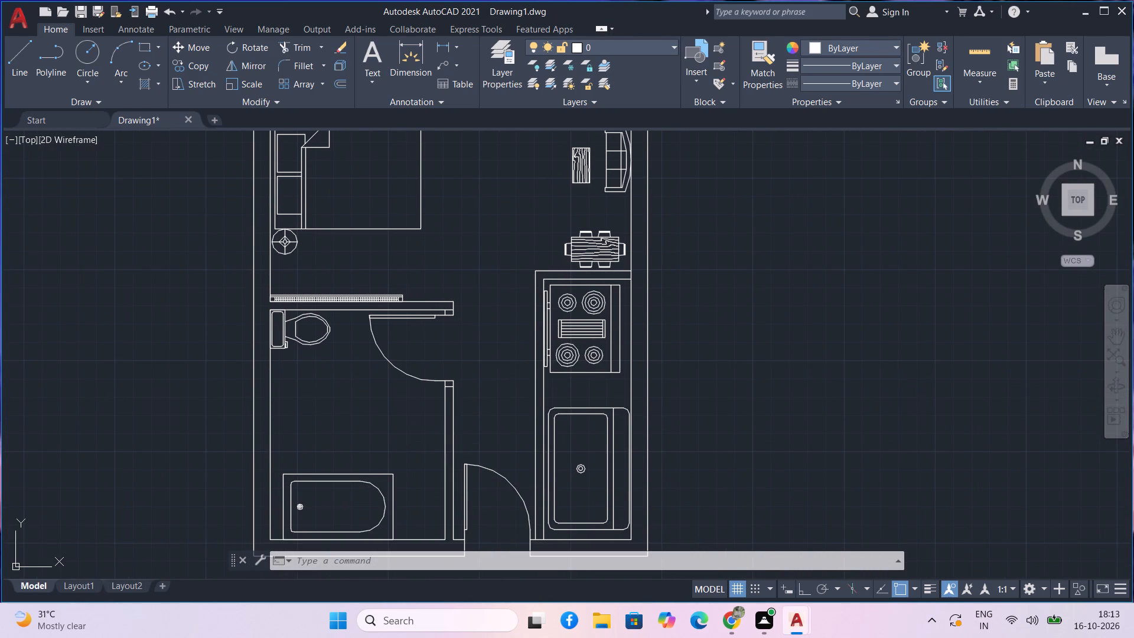
Start a hatch with a solid fill in dark red 153,27,30.
{"action": "middle_click_drag", "start_coordinate": [754, 327], "coordinate": [745, 313]}
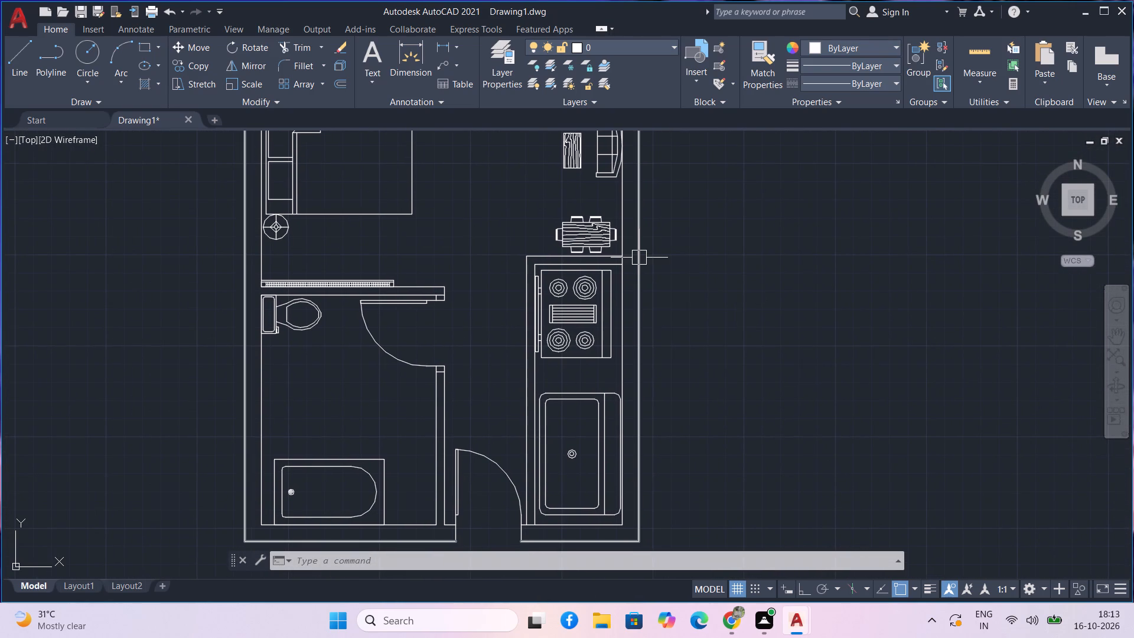
{"action": "middle_click_drag", "start_coordinate": [679, 336], "coordinate": [694, 294]}
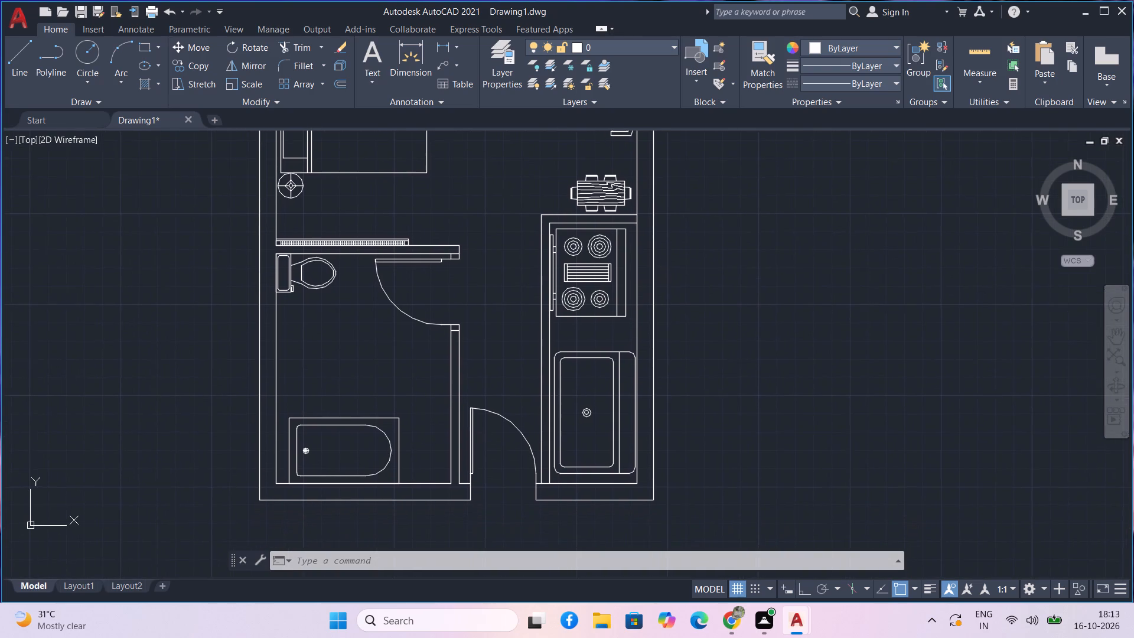
{"action": "middle_click_drag", "start_coordinate": [694, 294], "coordinate": [703, 318]}
{"action": "middle_click", "coordinate": [703, 318]}
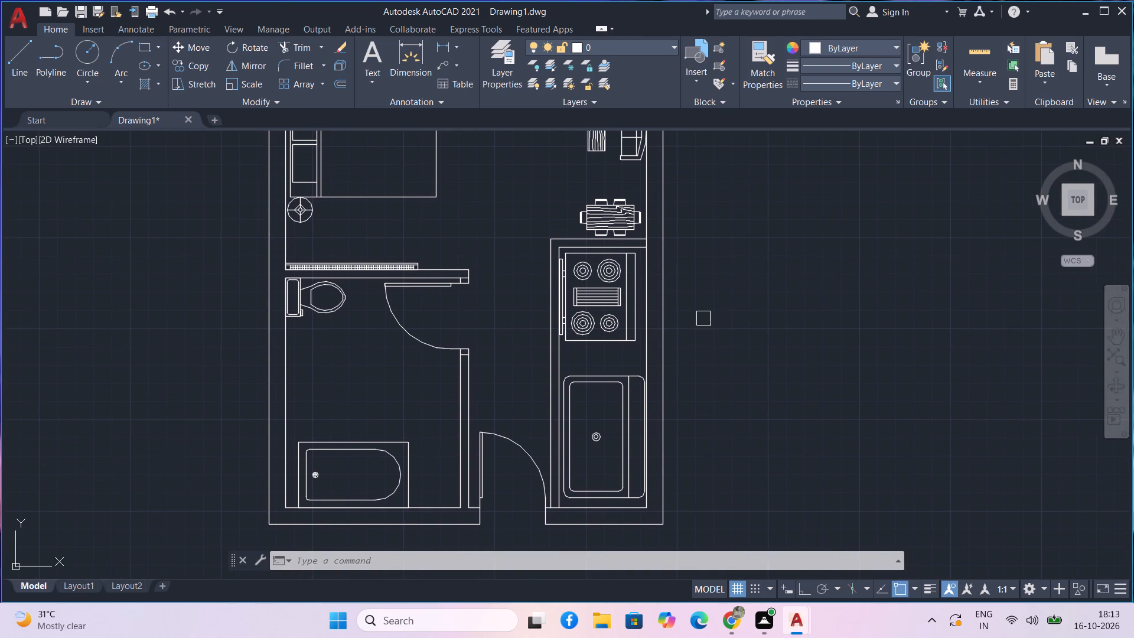
{"action": "type", "text": "h"}
{"action": "key", "text": "space"}
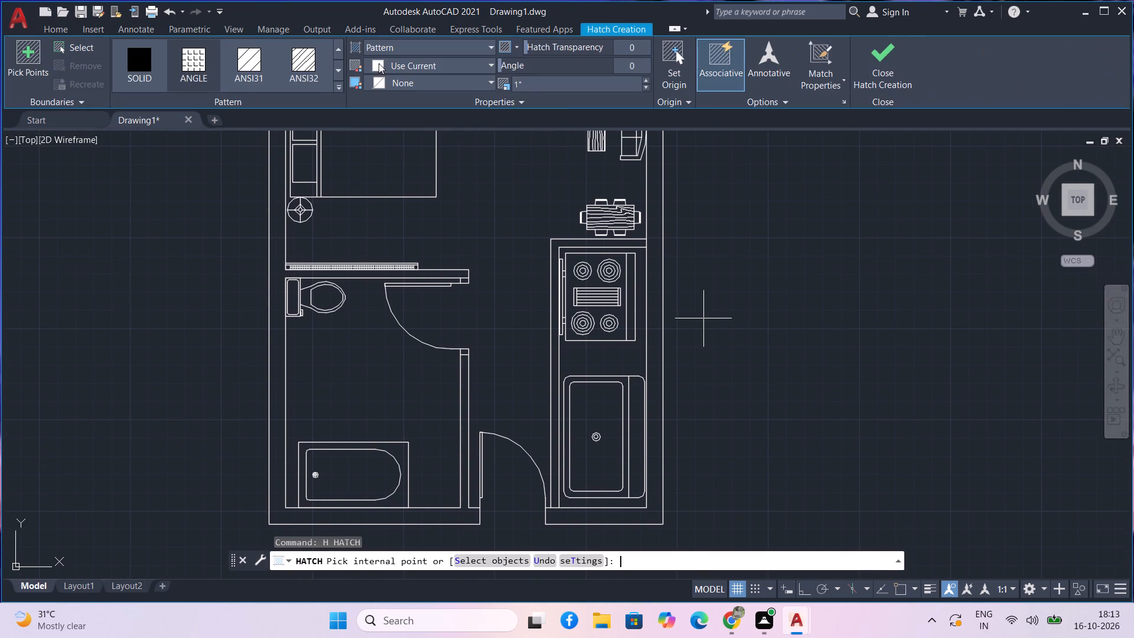
{"action": "left_click", "coordinate": [410, 43]}
{"action": "left_click", "coordinate": [424, 46]}
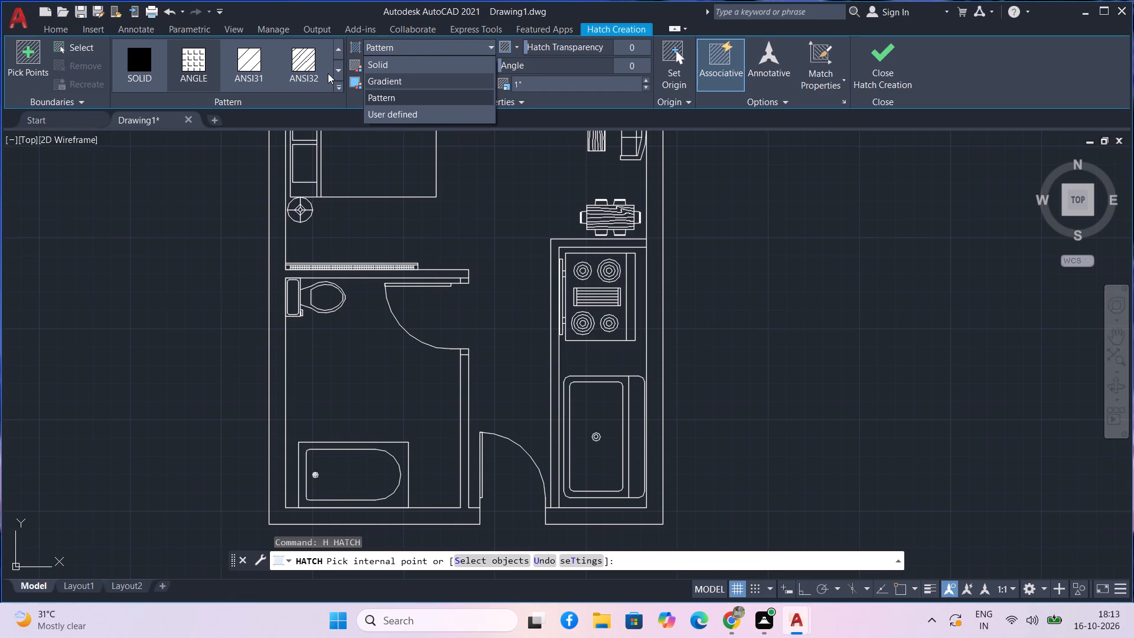
{"action": "left_click", "coordinate": [419, 57]}
{"action": "left_click", "coordinate": [434, 64]}
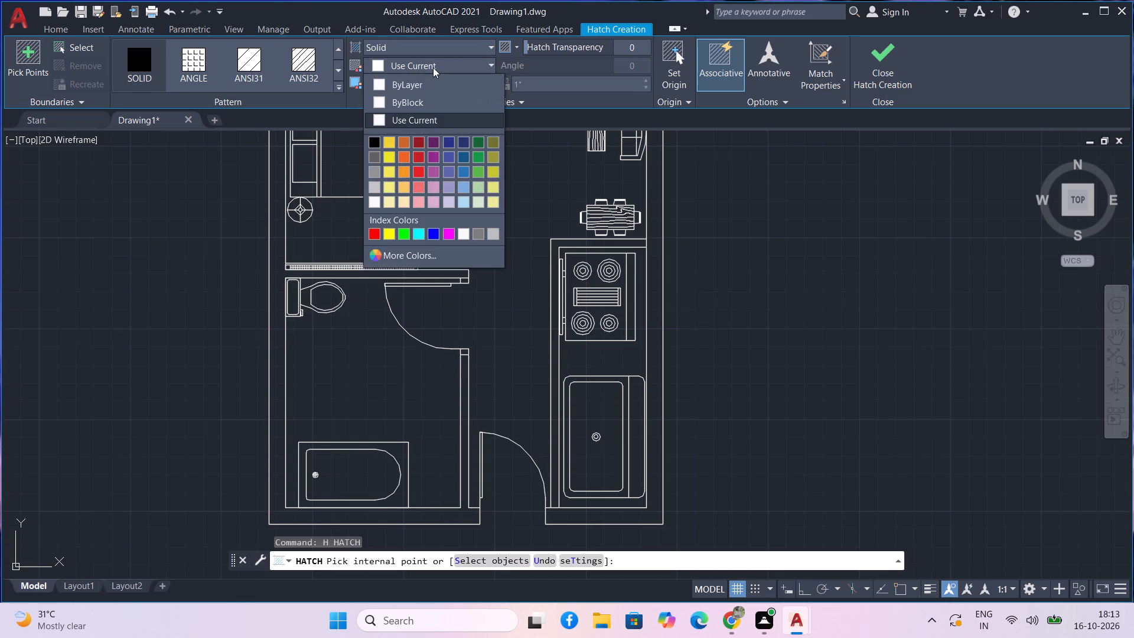
{"action": "left_click", "coordinate": [421, 142]}
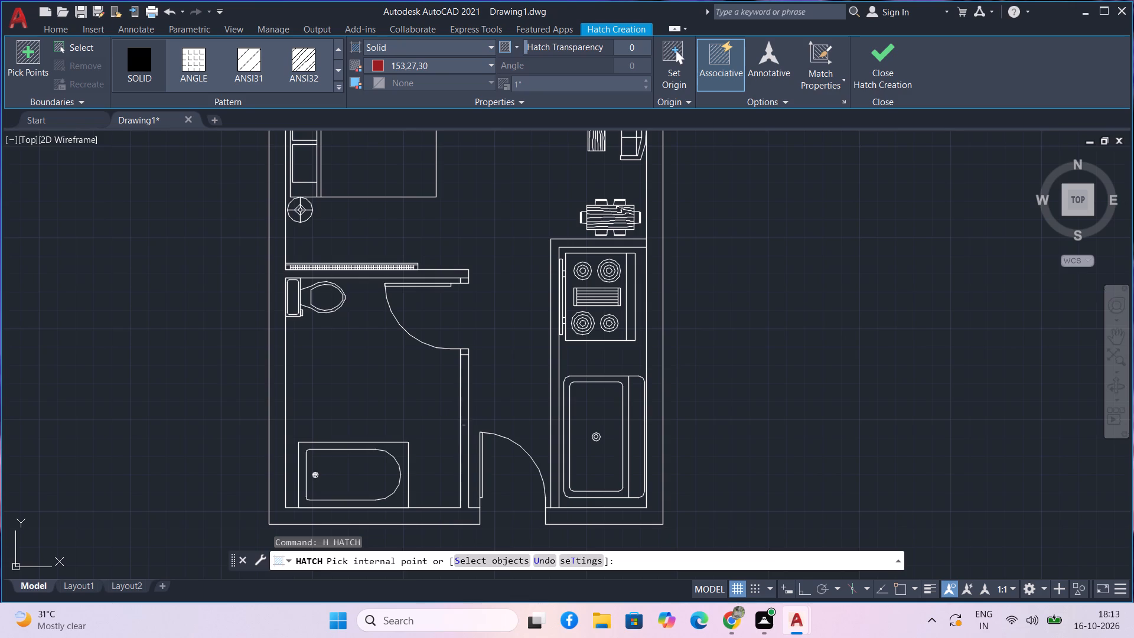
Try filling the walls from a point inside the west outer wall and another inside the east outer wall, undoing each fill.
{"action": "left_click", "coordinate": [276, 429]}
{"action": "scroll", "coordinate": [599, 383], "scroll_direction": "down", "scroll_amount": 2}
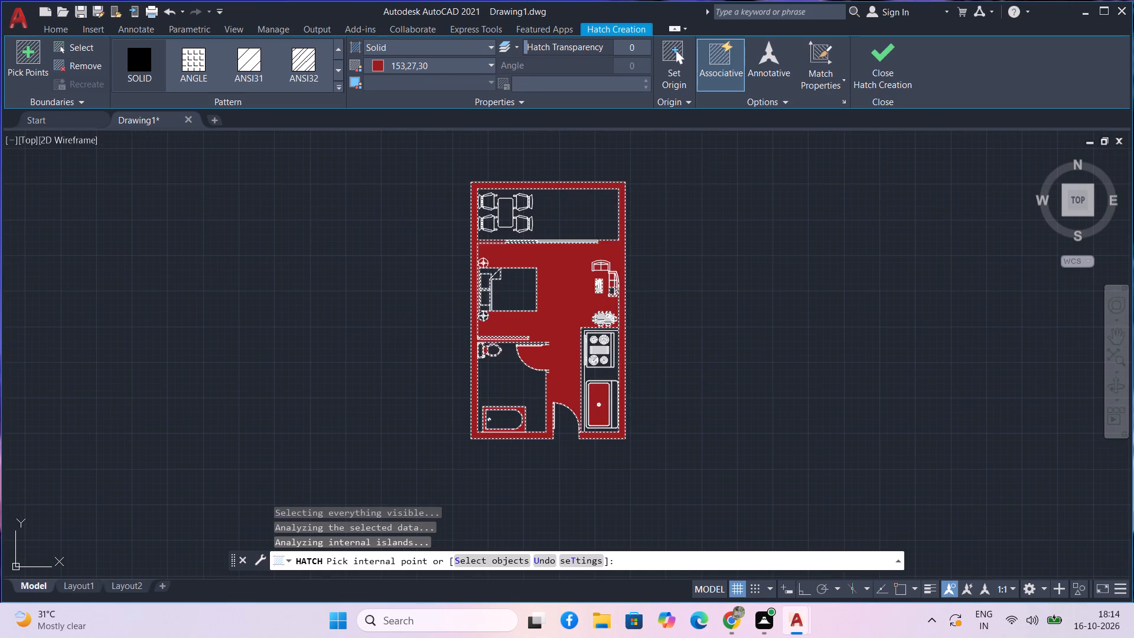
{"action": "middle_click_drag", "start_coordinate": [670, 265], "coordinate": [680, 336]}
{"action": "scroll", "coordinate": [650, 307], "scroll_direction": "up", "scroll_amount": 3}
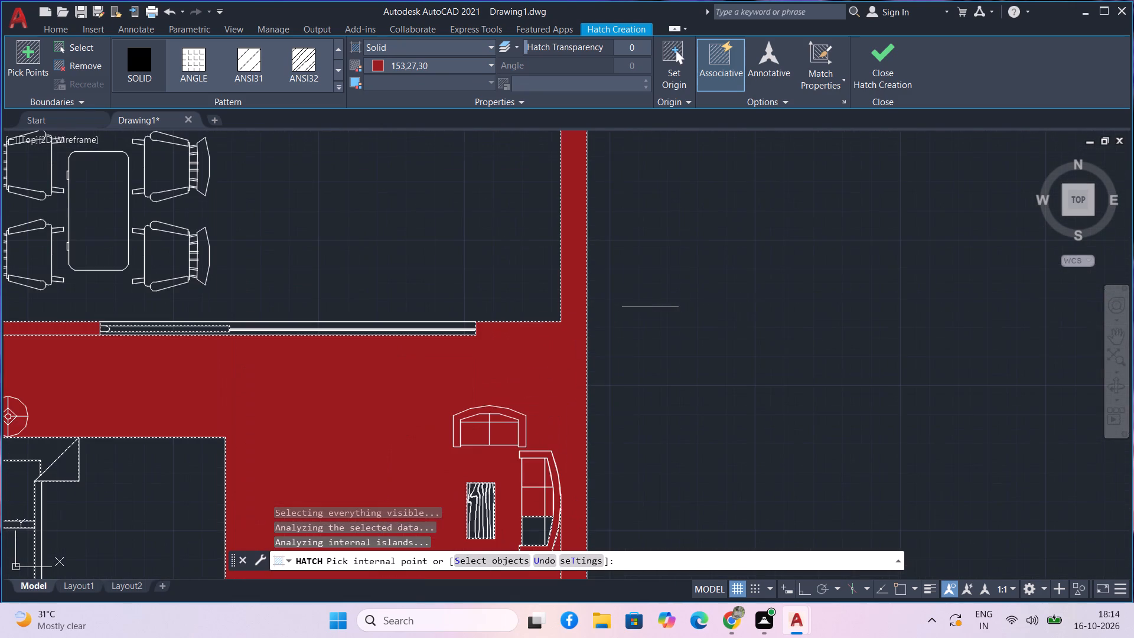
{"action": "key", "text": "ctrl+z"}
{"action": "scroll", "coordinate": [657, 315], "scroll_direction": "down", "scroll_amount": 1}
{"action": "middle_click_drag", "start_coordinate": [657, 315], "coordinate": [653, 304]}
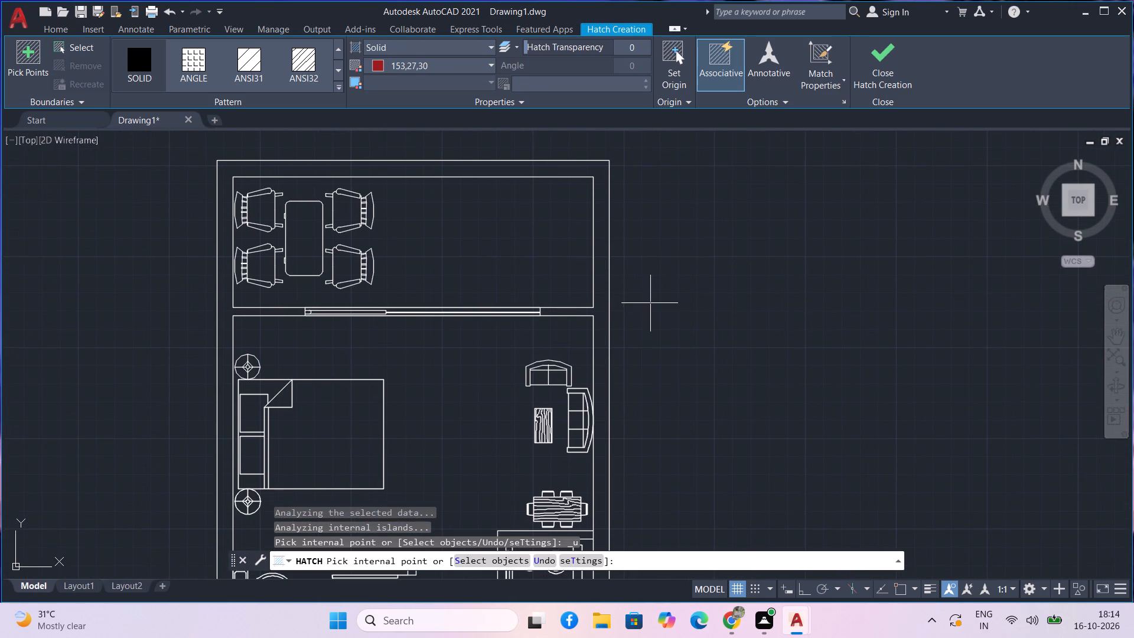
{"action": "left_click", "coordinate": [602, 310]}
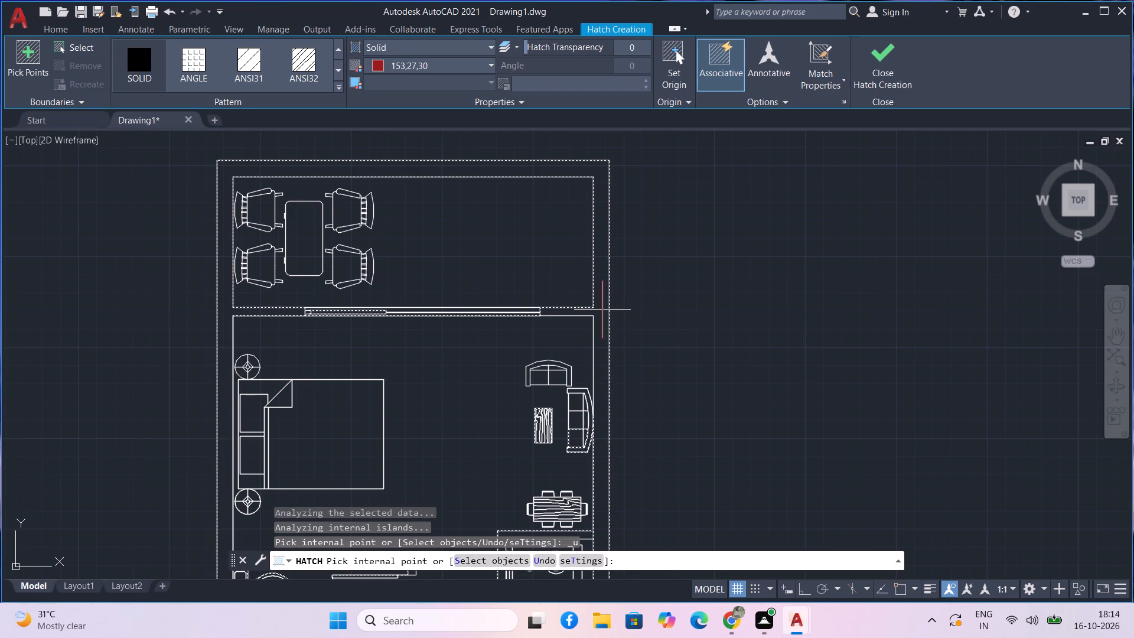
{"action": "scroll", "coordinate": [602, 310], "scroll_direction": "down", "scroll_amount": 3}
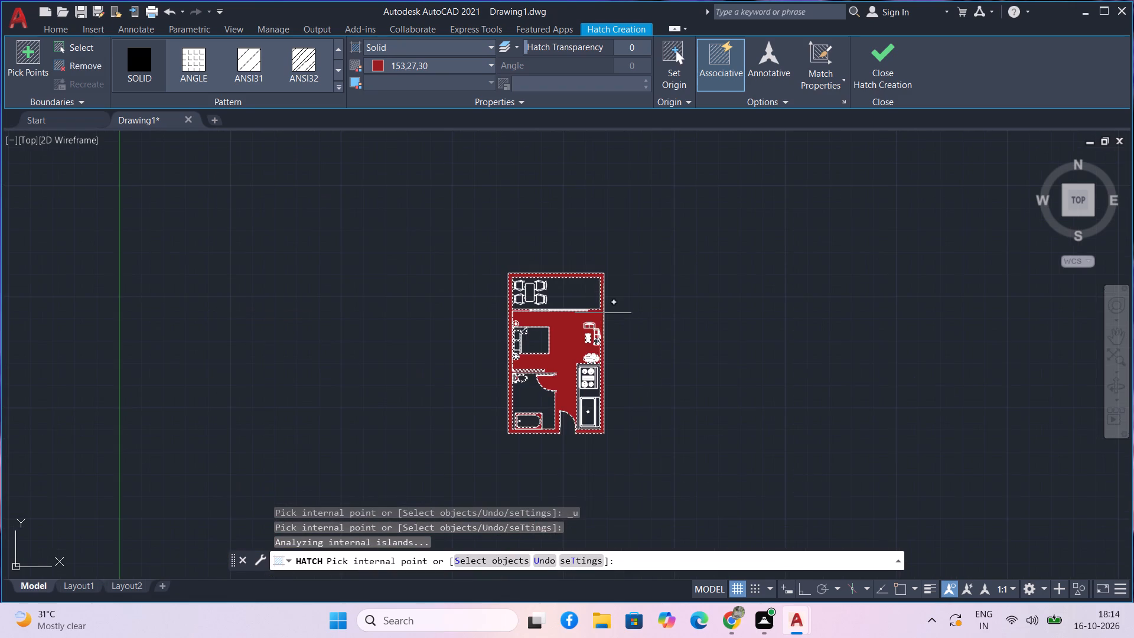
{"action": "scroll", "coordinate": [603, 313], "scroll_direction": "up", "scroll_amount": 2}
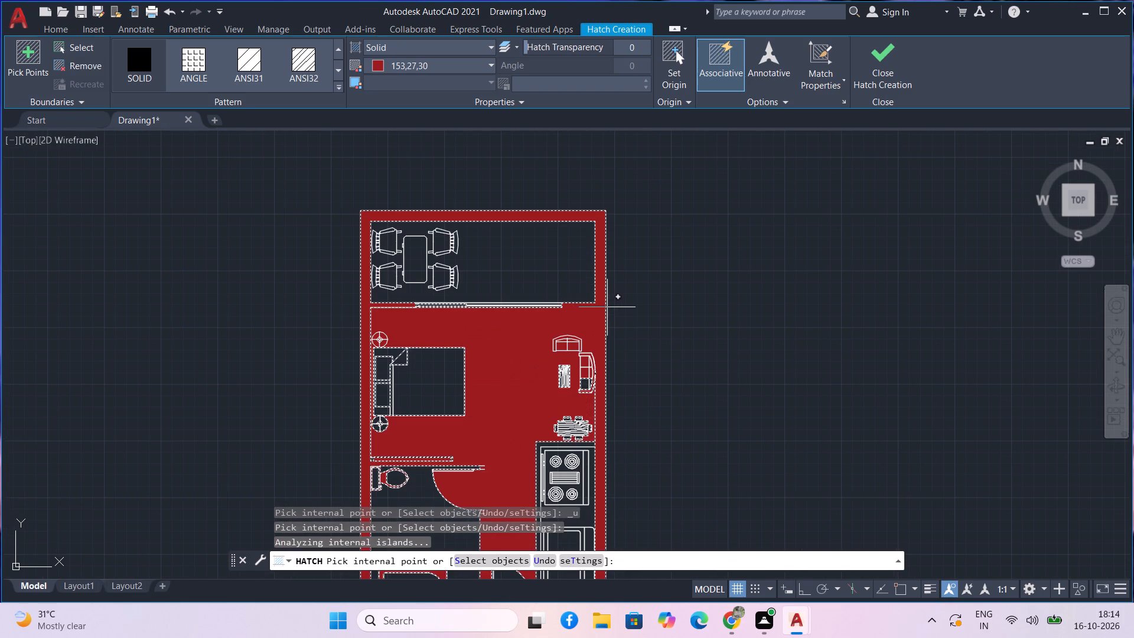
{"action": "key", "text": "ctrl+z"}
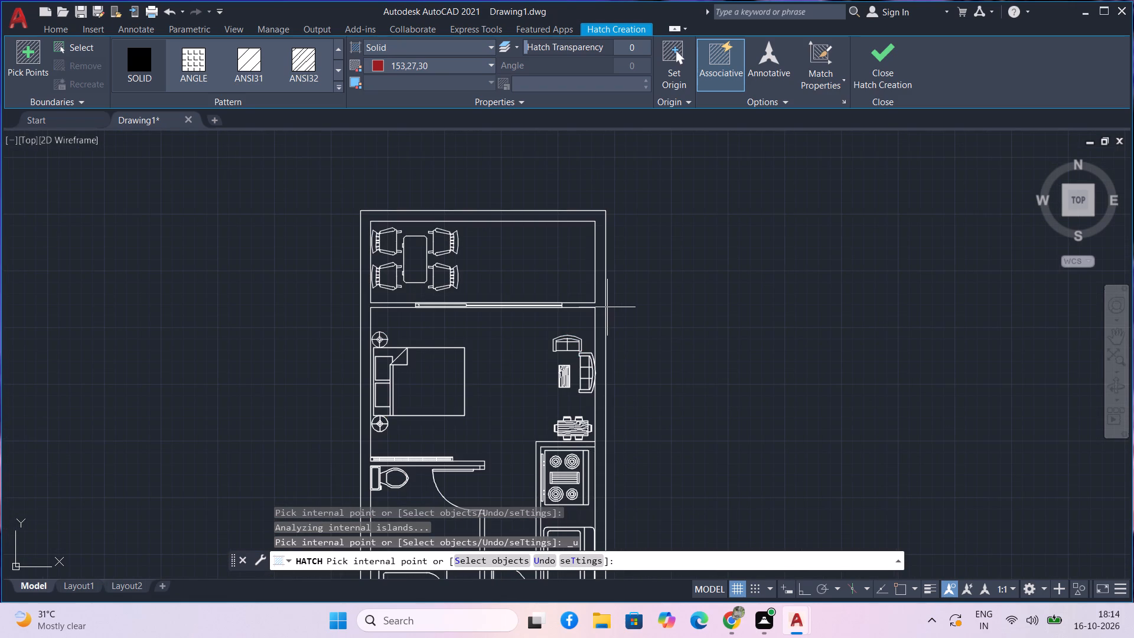
Fill the outer walls and connected partitions with the solid hatch, using a point inside the south wall east of the entrance door.
{"action": "middle_click_drag", "start_coordinate": [659, 345], "coordinate": [651, 324]}
{"action": "middle_click_drag", "start_coordinate": [652, 336], "coordinate": [648, 312]}
{"action": "middle_click_drag", "start_coordinate": [659, 357], "coordinate": [653, 333]}
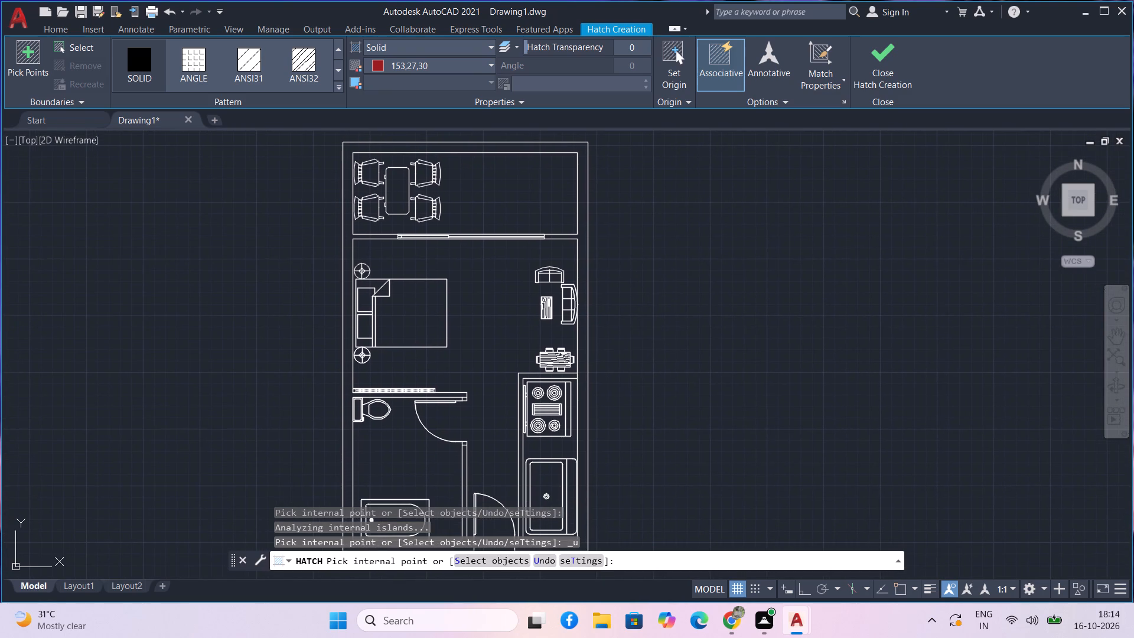
{"action": "scroll", "coordinate": [312, 389], "scroll_direction": "up", "scroll_amount": 1}
{"action": "scroll", "coordinate": [384, 402], "scroll_direction": "up", "scroll_amount": 2}
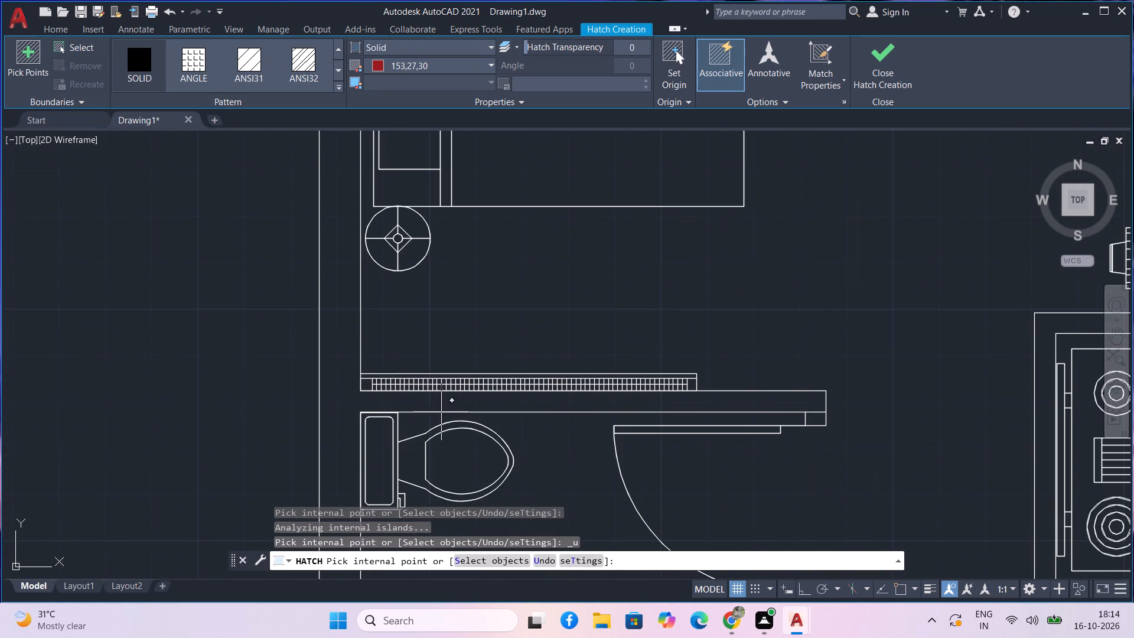
{"action": "middle_click_drag", "start_coordinate": [770, 466], "coordinate": [608, 357]}
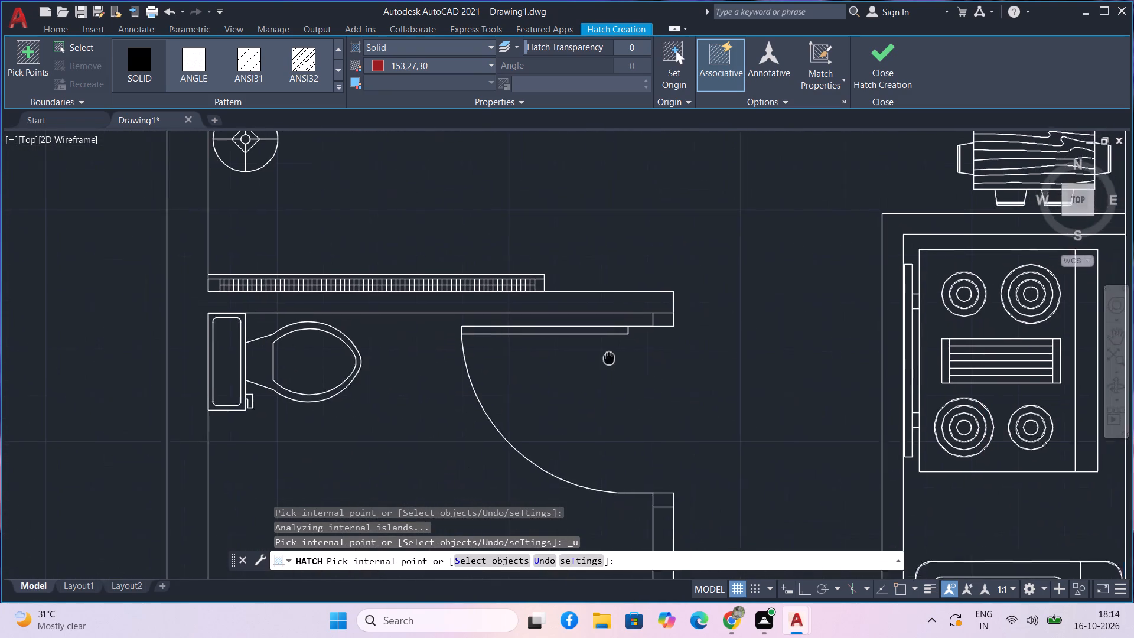
{"action": "middle_click_drag", "start_coordinate": [624, 414], "coordinate": [612, 369]}
{"action": "middle_click_drag", "start_coordinate": [622, 395], "coordinate": [595, 353]}
{"action": "middle_click_drag", "start_coordinate": [618, 384], "coordinate": [602, 351]}
{"action": "scroll", "coordinate": [612, 363], "scroll_direction": "up", "scroll_amount": 1}
{"action": "middle_click_drag", "start_coordinate": [613, 357], "coordinate": [612, 331]}
{"action": "scroll", "coordinate": [611, 330], "scroll_direction": "down", "scroll_amount": 1}
{"action": "scroll", "coordinate": [679, 382], "scroll_direction": "down", "scroll_amount": 2}
{"action": "middle_click_drag", "start_coordinate": [680, 411], "coordinate": [672, 365]}
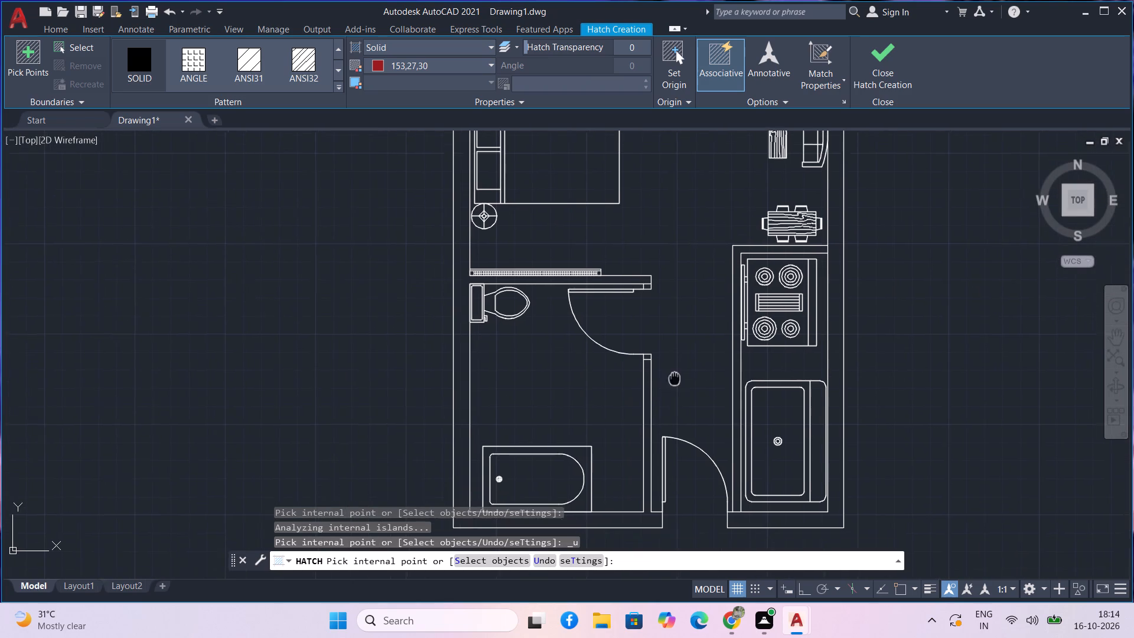
{"action": "middle_click_drag", "start_coordinate": [672, 365], "coordinate": [666, 356]}
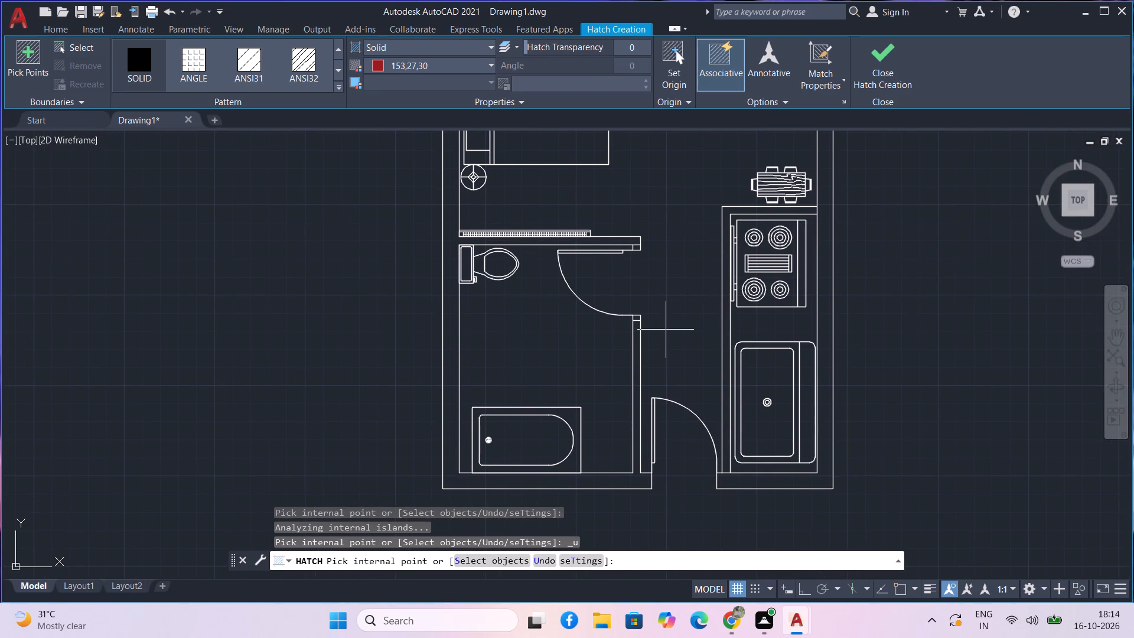
{"action": "scroll", "coordinate": [643, 448], "scroll_direction": "up", "scroll_amount": 2}
{"action": "scroll", "coordinate": [643, 446], "scroll_direction": "down", "scroll_amount": 1}
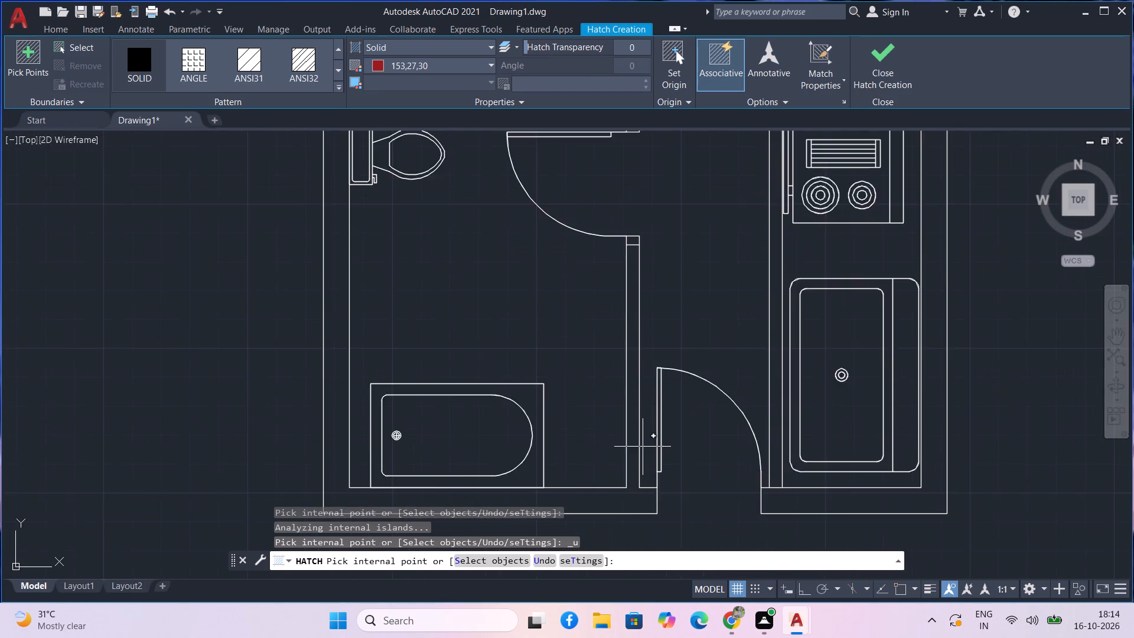
{"action": "scroll", "coordinate": [642, 447], "scroll_direction": "down", "scroll_amount": 1}
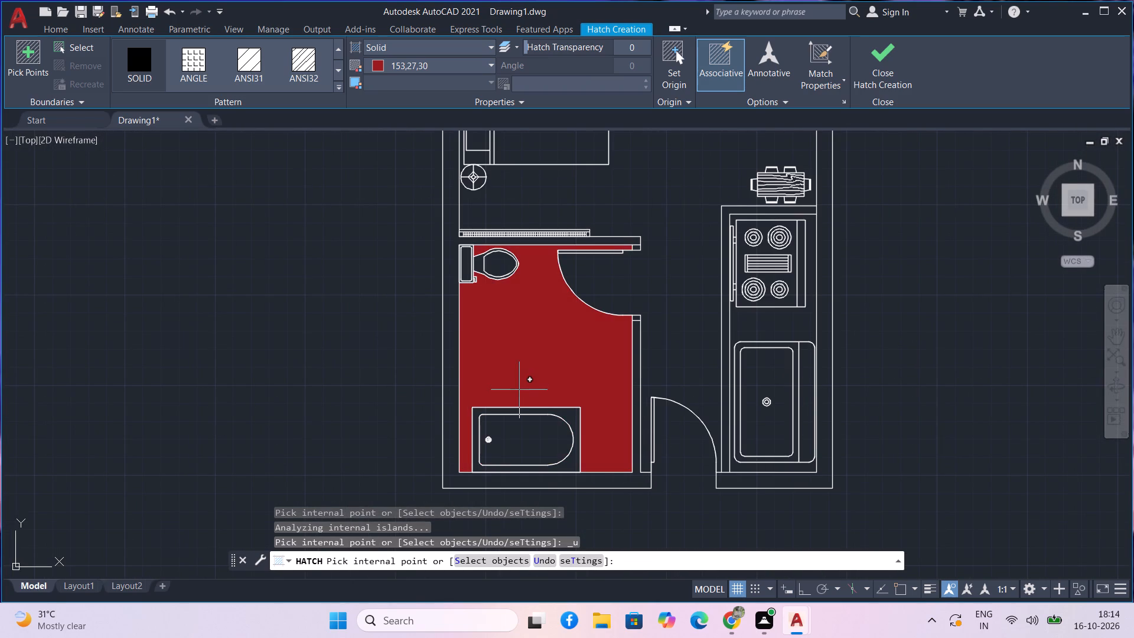
{"action": "left_click", "coordinate": [749, 486]}
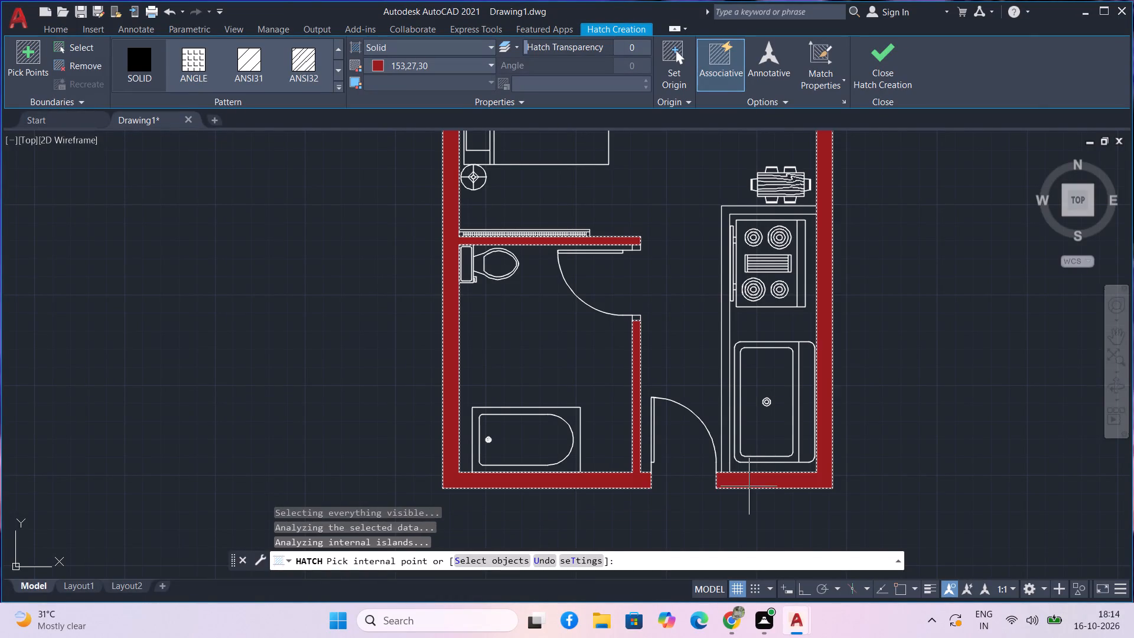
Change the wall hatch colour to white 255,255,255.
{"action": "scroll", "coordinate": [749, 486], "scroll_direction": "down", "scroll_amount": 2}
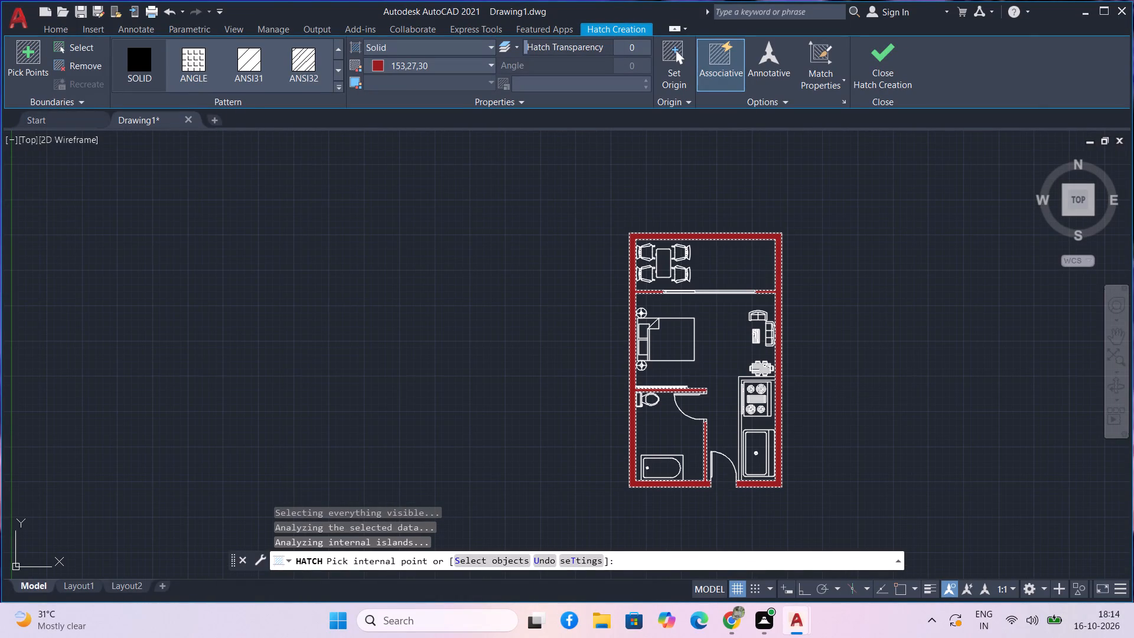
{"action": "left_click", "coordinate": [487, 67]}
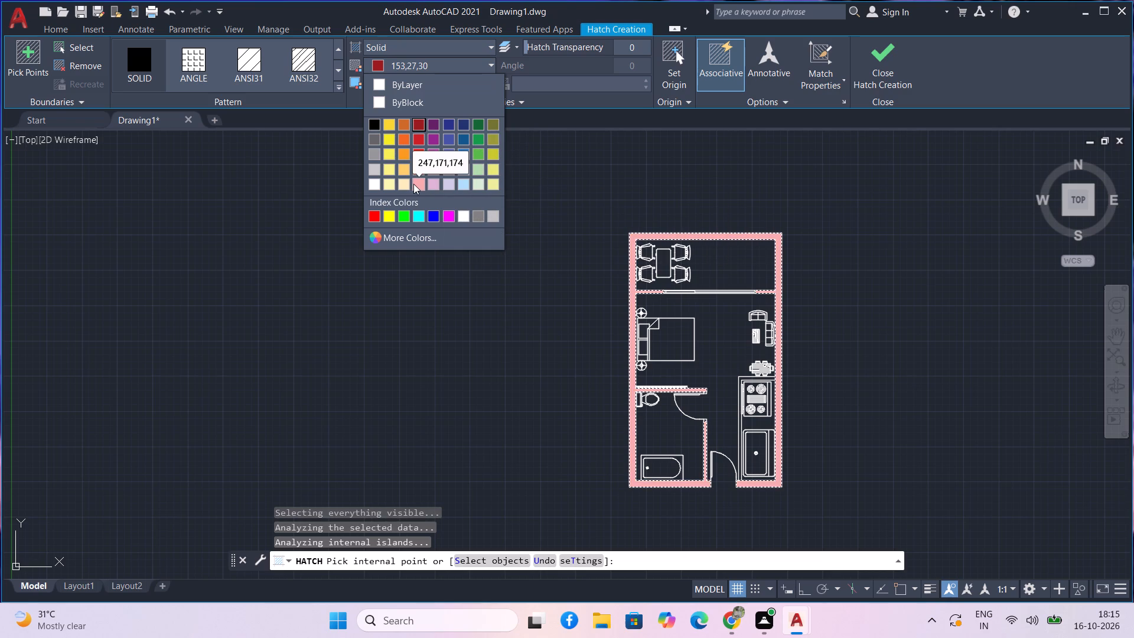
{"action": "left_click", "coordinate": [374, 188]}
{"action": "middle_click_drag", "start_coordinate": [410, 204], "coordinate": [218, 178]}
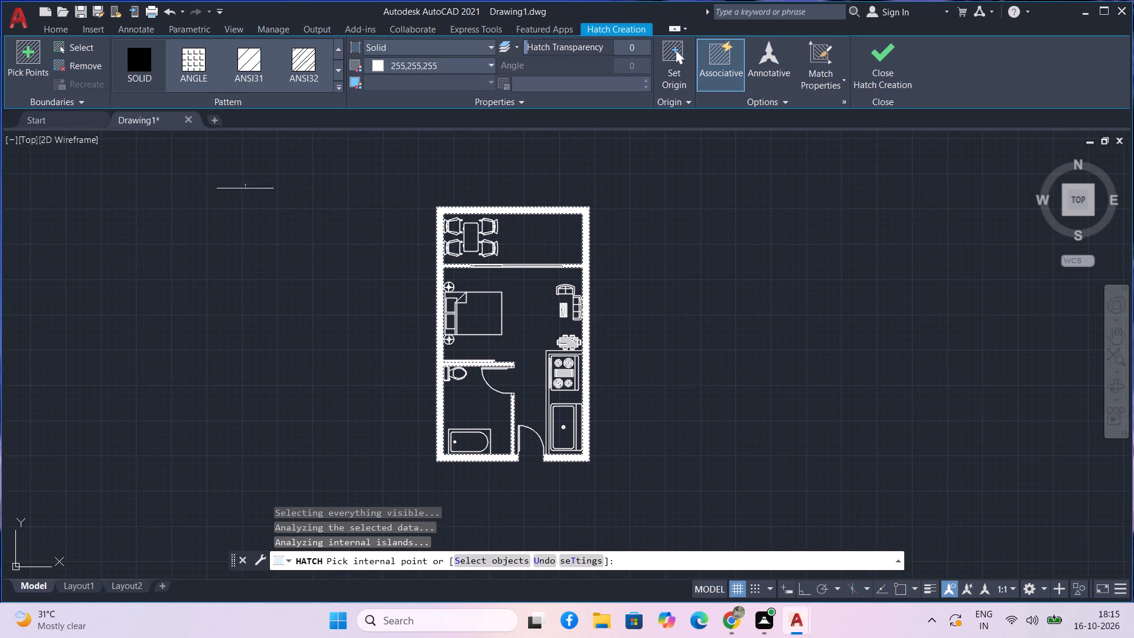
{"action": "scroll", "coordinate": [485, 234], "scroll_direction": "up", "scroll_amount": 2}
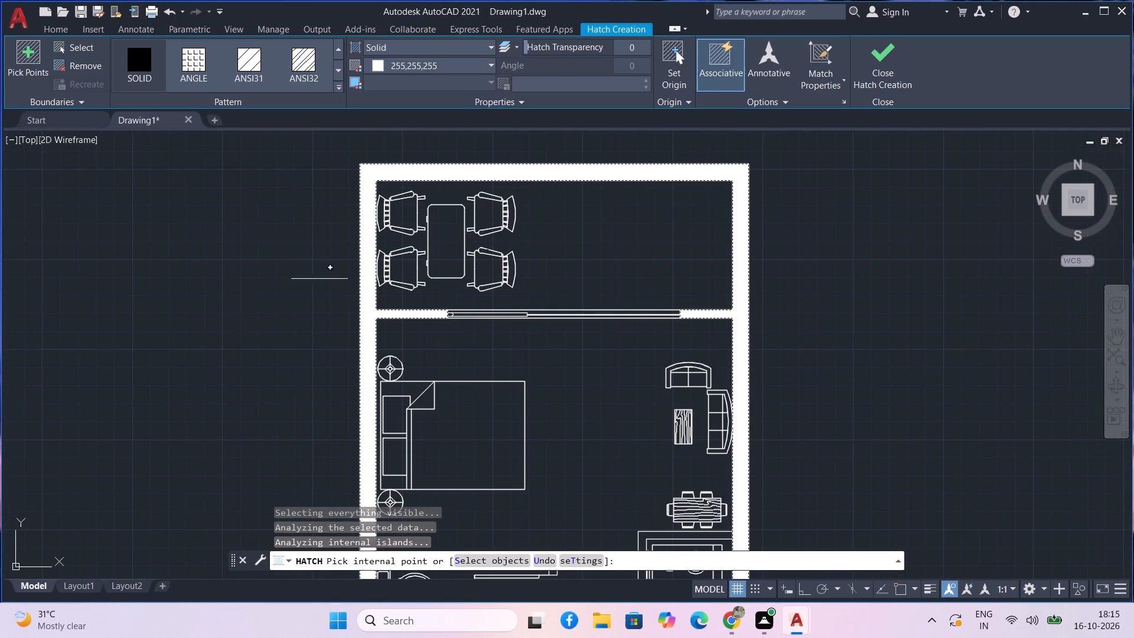
Set the wall hatch colour to black 0,0,0 and finish the hatch.
{"action": "left_click", "coordinate": [458, 63]}
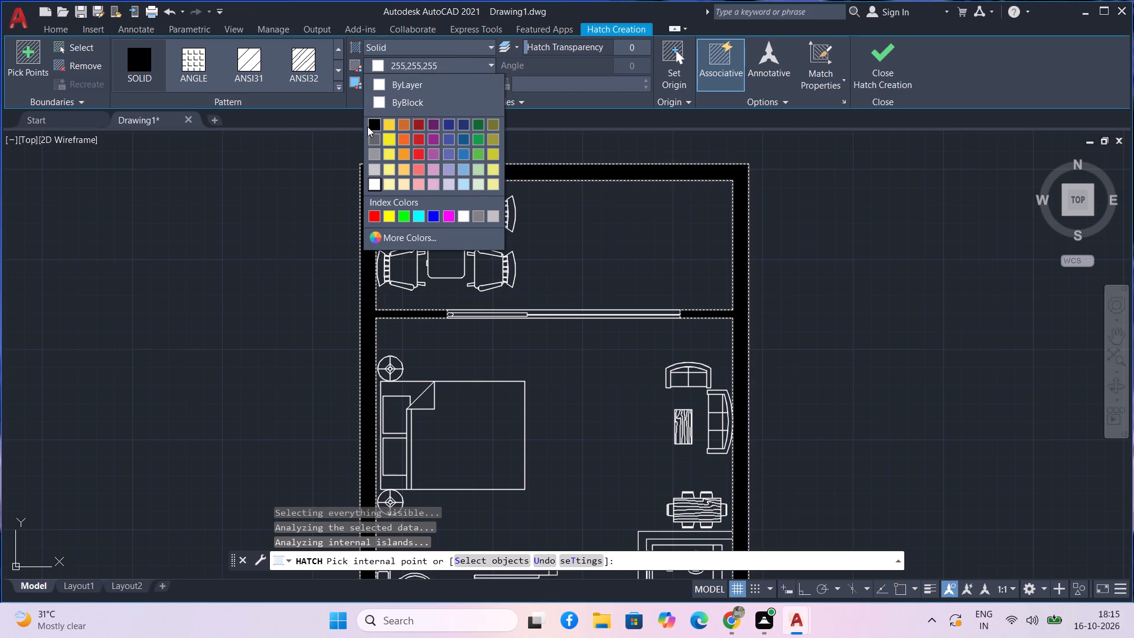
{"action": "left_click", "coordinate": [376, 123]}
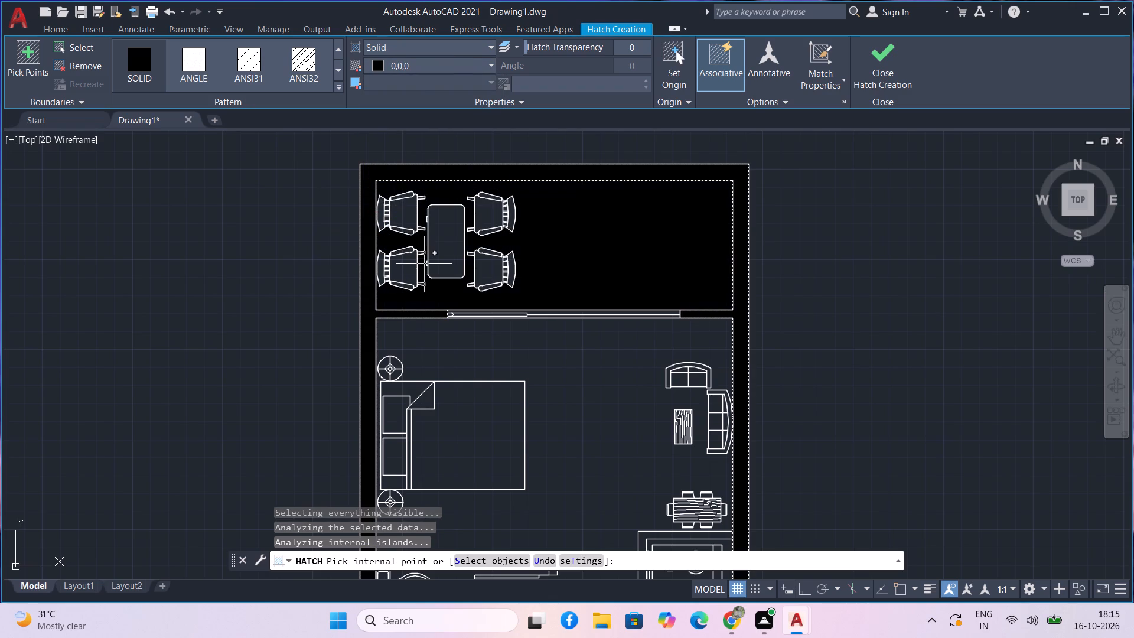
{"action": "key", "text": "space"}
Start a new solid hatch in White and fill the bed cover and both pillows.
{"action": "type", "text": "h"}
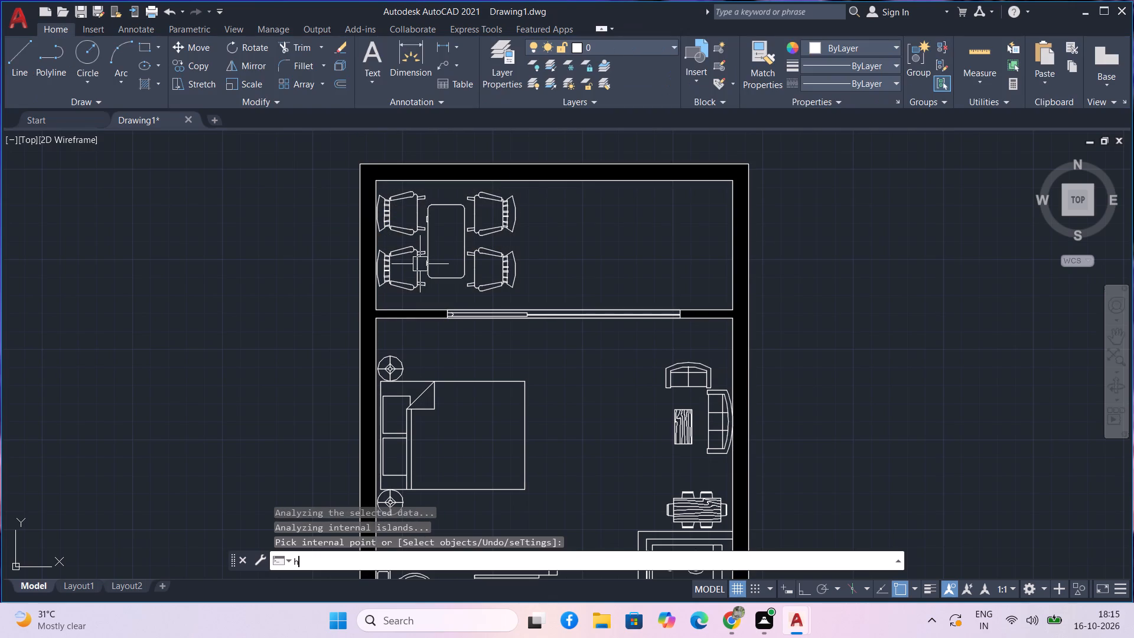
{"action": "key", "text": "space"}
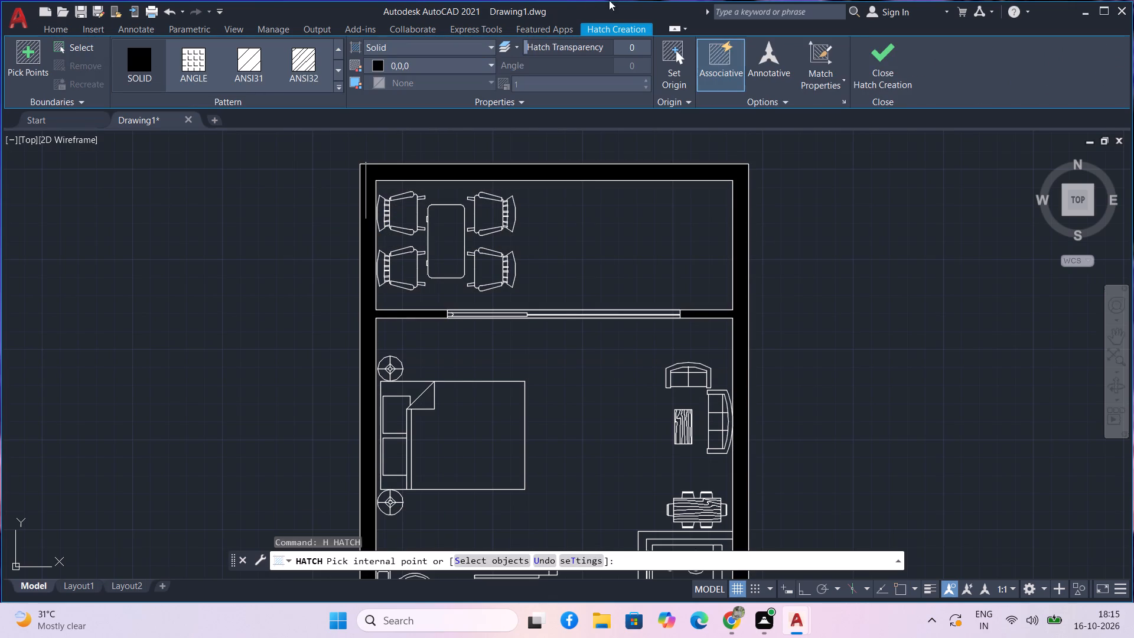
{"action": "left_click", "coordinate": [479, 64]}
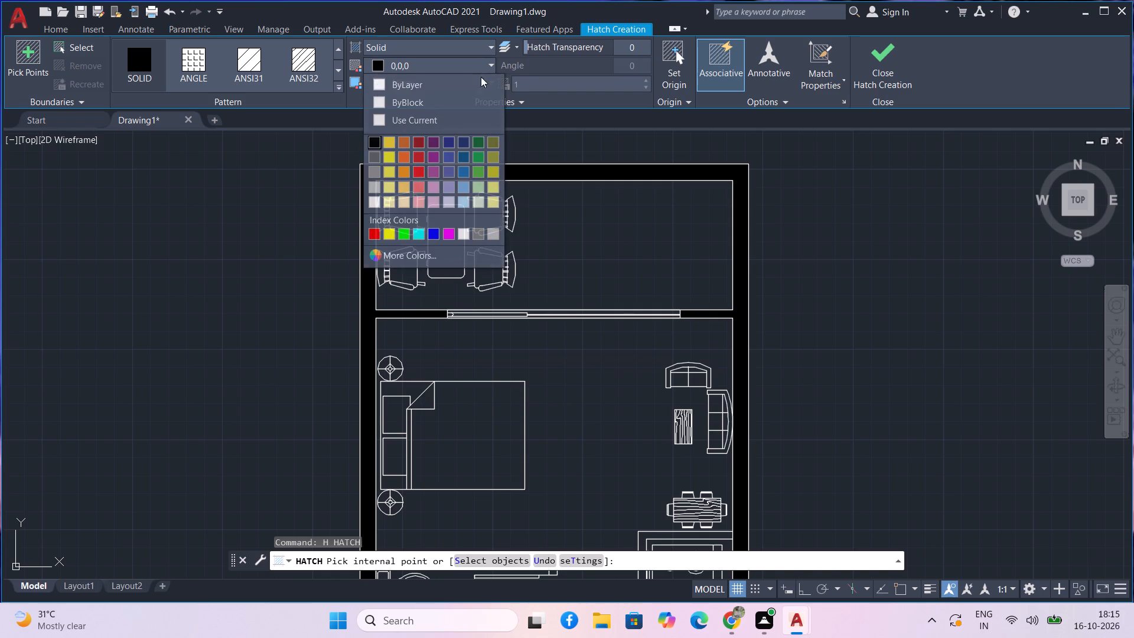
{"action": "left_click", "coordinate": [461, 236]}
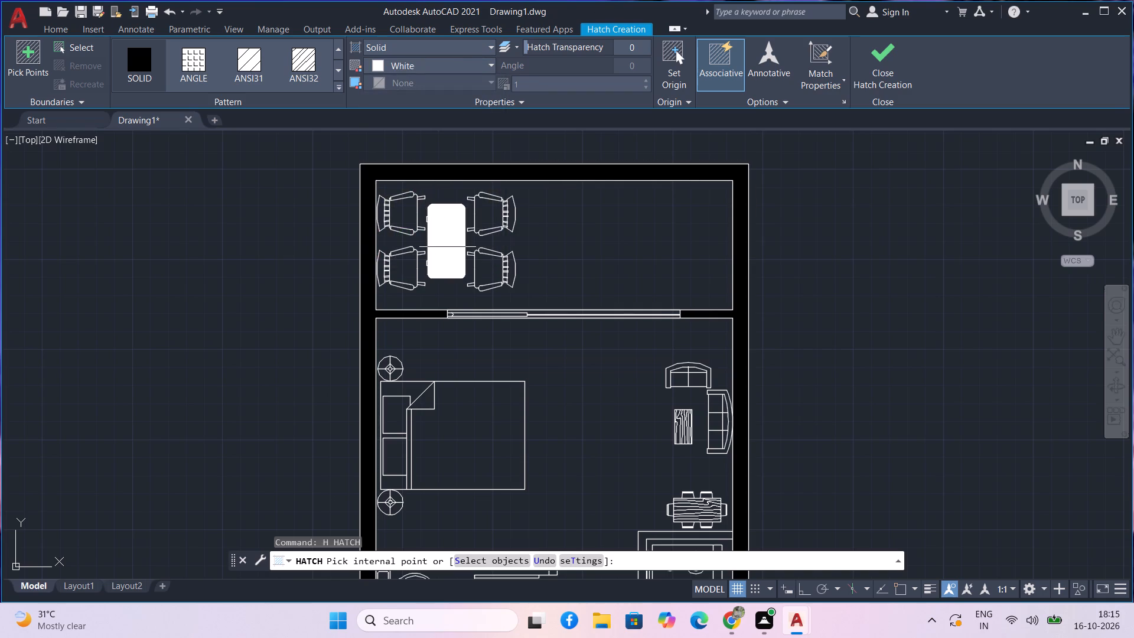
{"action": "middle_click_drag", "start_coordinate": [449, 248], "coordinate": [435, 183]}
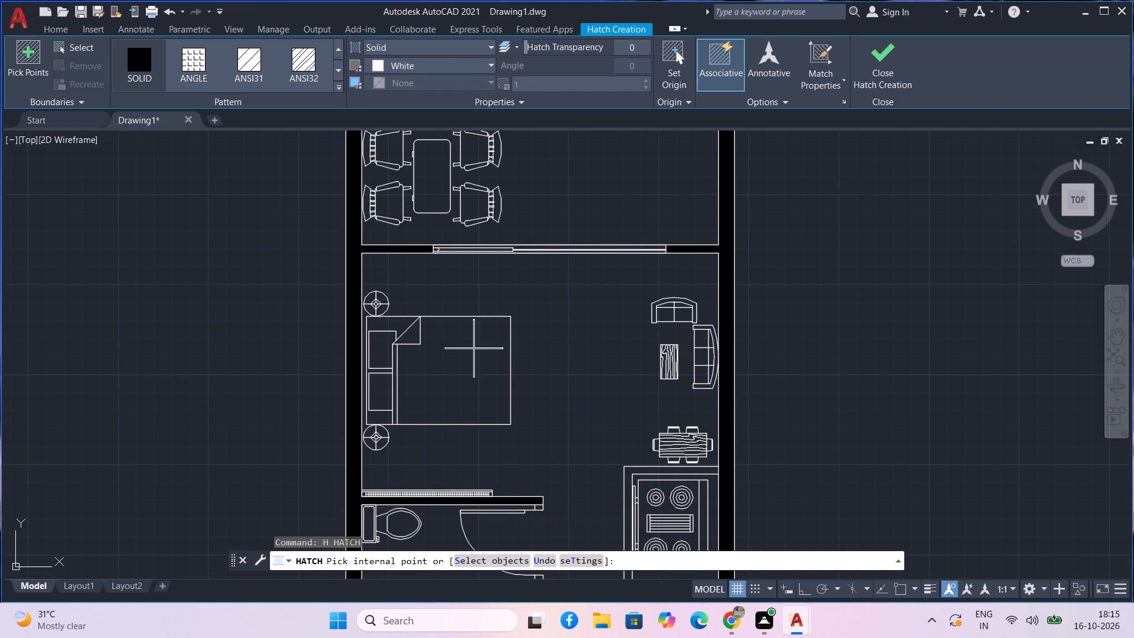
{"action": "left_click", "coordinate": [474, 349]}
{"action": "left_click", "coordinate": [380, 349]}
{"action": "left_click", "coordinate": [384, 399]}
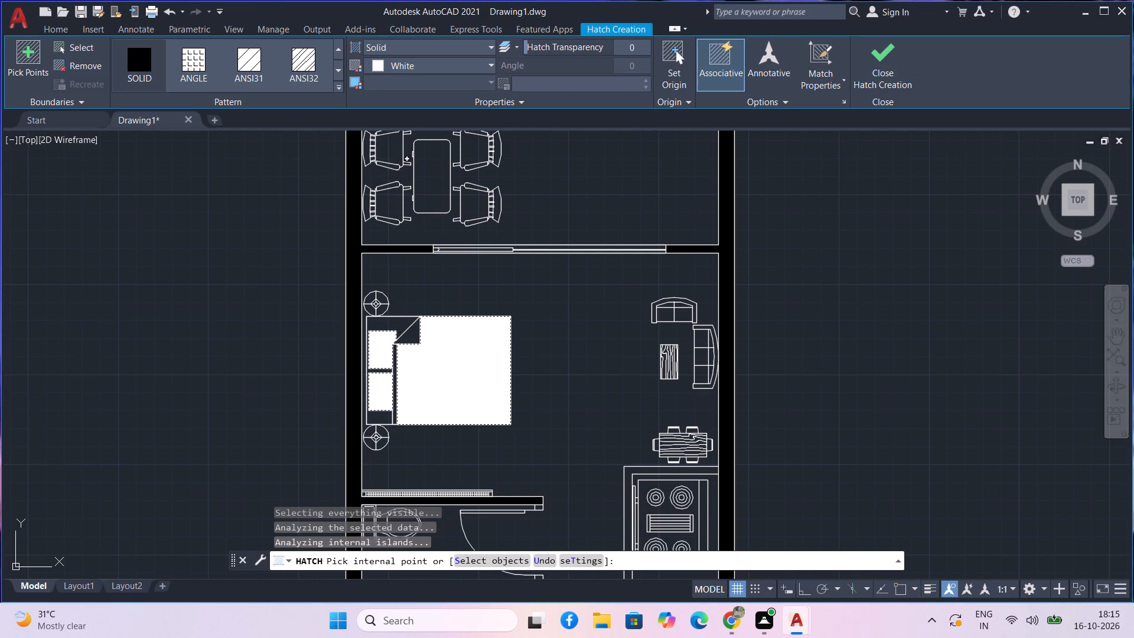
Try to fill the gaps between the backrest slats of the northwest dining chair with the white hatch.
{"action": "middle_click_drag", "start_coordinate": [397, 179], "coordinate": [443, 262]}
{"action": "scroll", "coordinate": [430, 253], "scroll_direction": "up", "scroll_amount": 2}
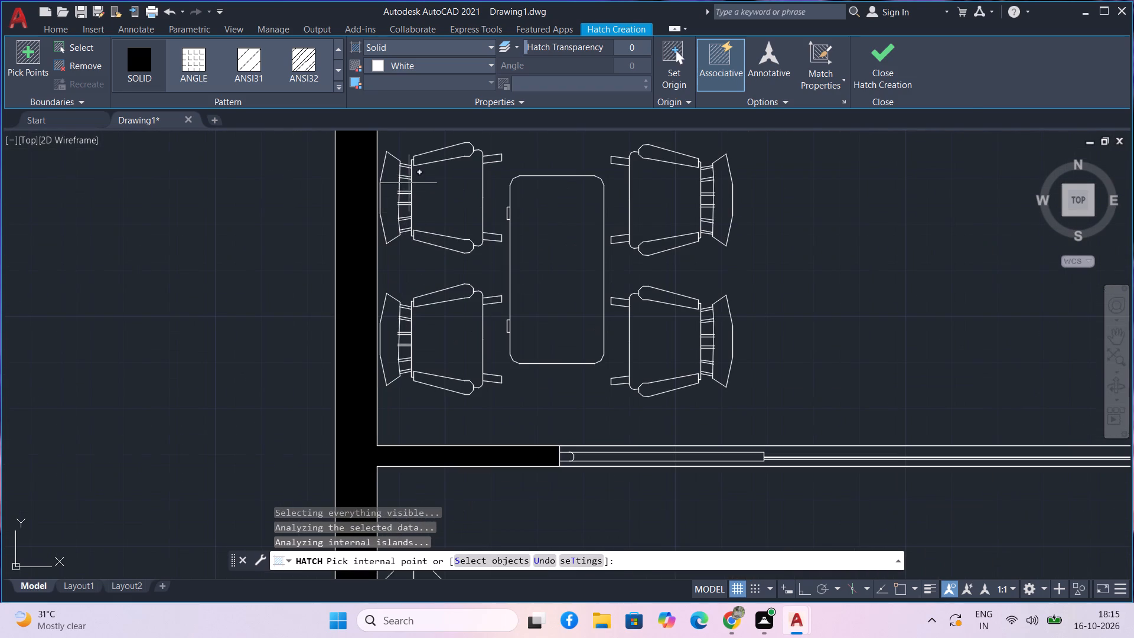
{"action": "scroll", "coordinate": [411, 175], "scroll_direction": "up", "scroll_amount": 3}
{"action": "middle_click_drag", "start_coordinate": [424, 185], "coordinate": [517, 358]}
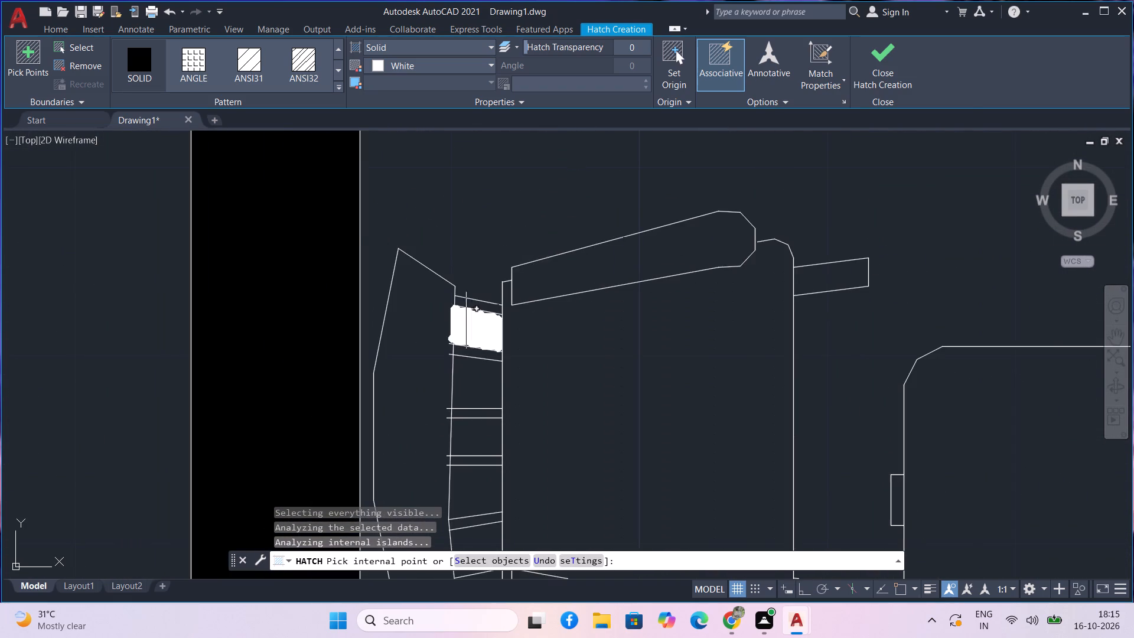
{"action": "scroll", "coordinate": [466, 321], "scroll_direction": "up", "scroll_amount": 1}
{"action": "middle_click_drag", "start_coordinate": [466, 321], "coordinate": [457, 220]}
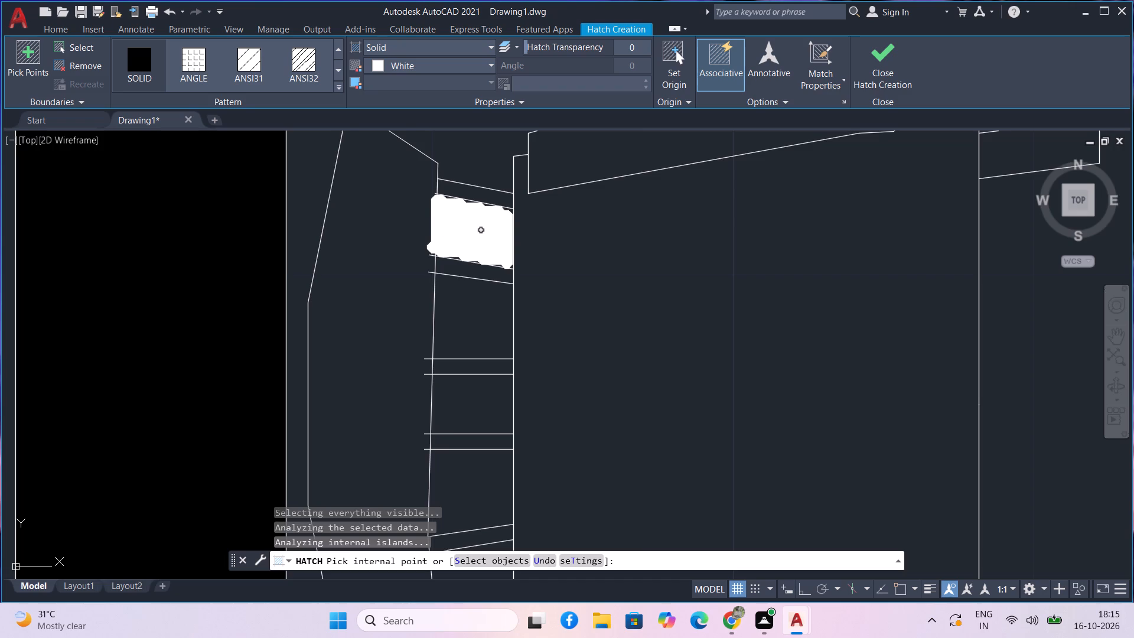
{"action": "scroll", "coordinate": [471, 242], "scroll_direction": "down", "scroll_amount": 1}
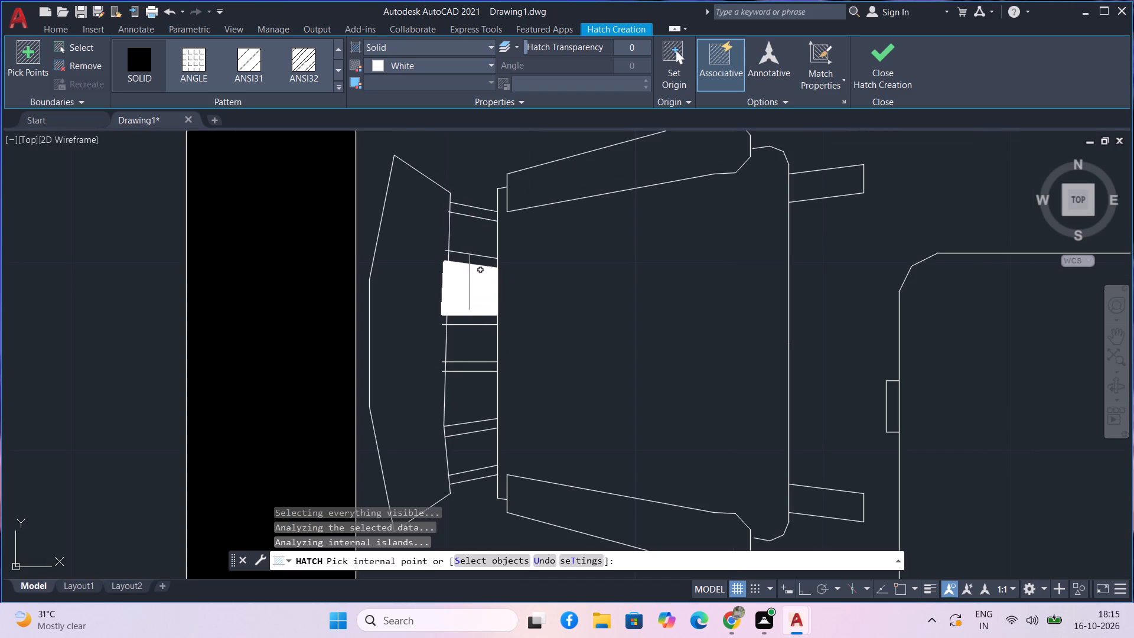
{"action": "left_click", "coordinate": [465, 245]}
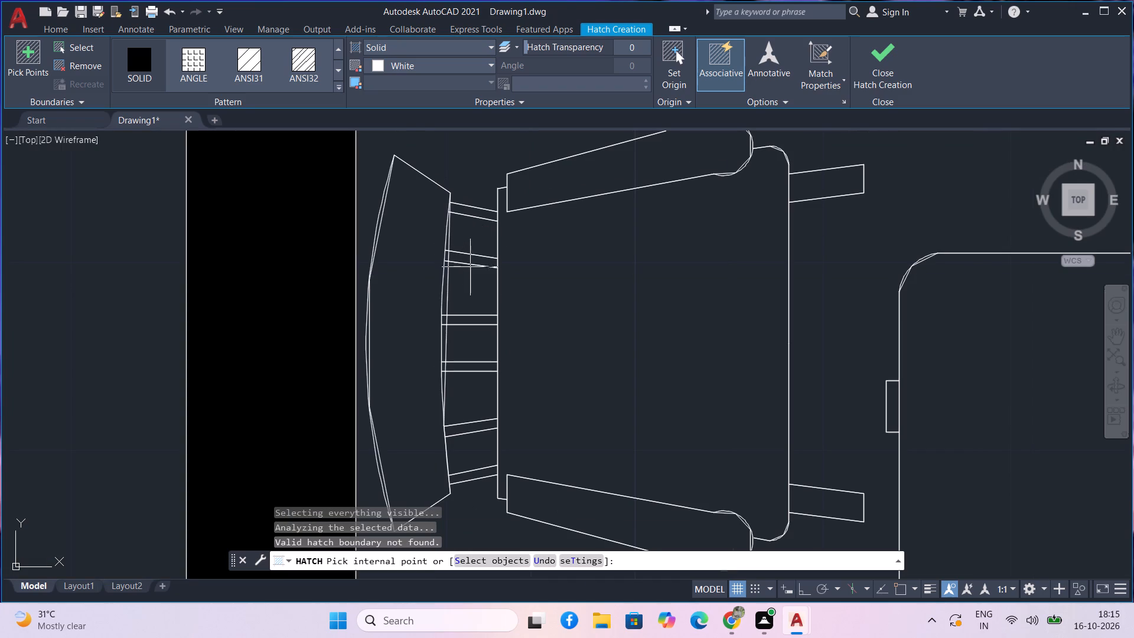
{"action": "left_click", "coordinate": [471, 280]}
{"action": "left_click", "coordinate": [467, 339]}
Fill the armrests and curved backrests of the two dining chairs west of the table with the white solid hatch.
{"action": "scroll", "coordinate": [467, 340], "scroll_direction": "down", "scroll_amount": 3}
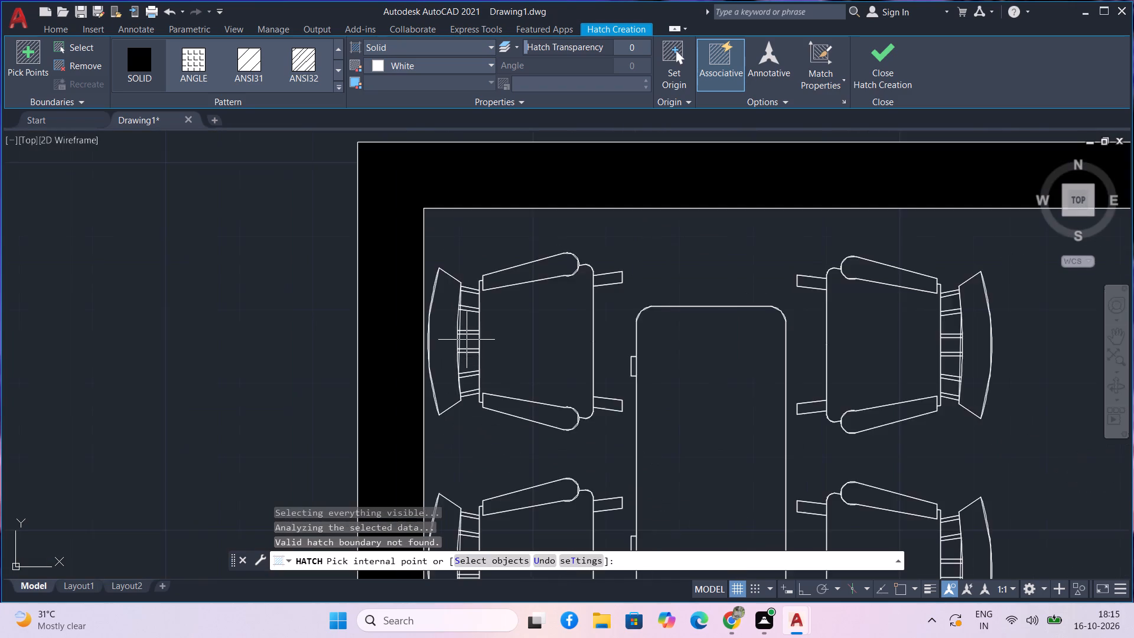
{"action": "scroll", "coordinate": [467, 340], "scroll_direction": "down", "scroll_amount": 1}
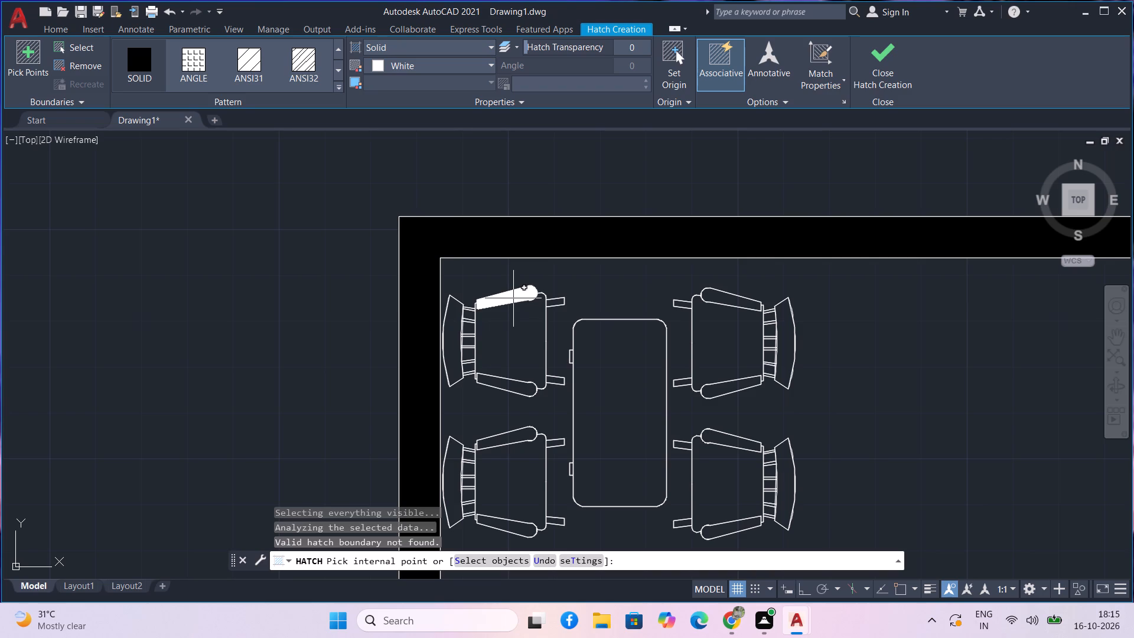
{"action": "left_click", "coordinate": [513, 298]}
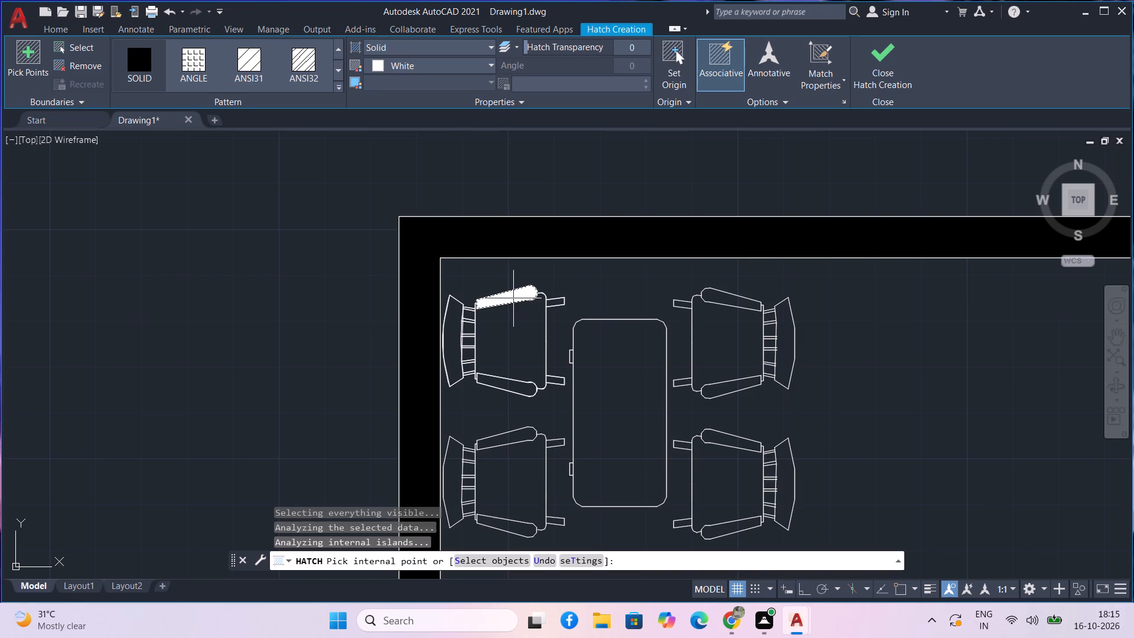
{"action": "left_click", "coordinate": [500, 386]}
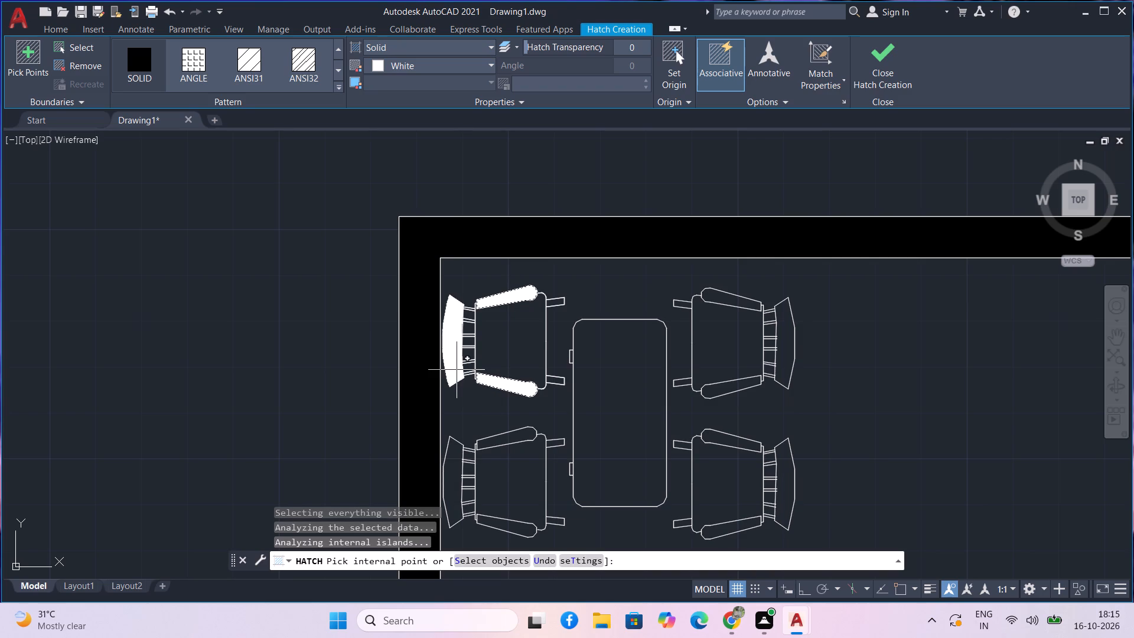
{"action": "left_click", "coordinate": [457, 370]}
{"action": "middle_click_drag", "start_coordinate": [545, 414], "coordinate": [547, 382]}
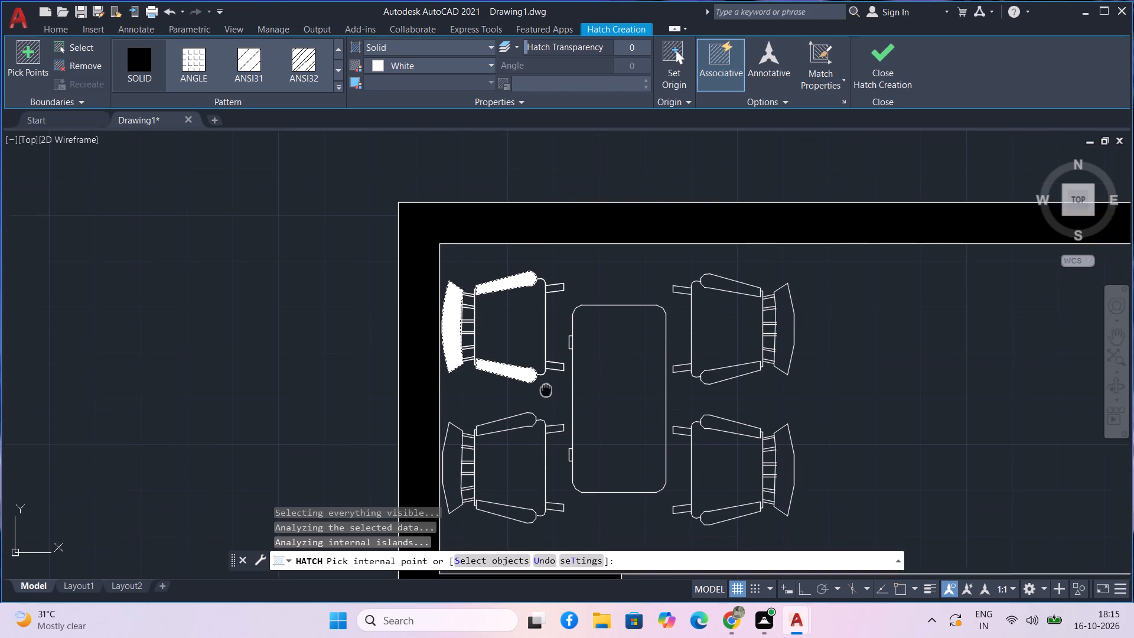
{"action": "middle_click_drag", "start_coordinate": [547, 382], "coordinate": [556, 343]}
{"action": "left_click", "coordinate": [515, 371]}
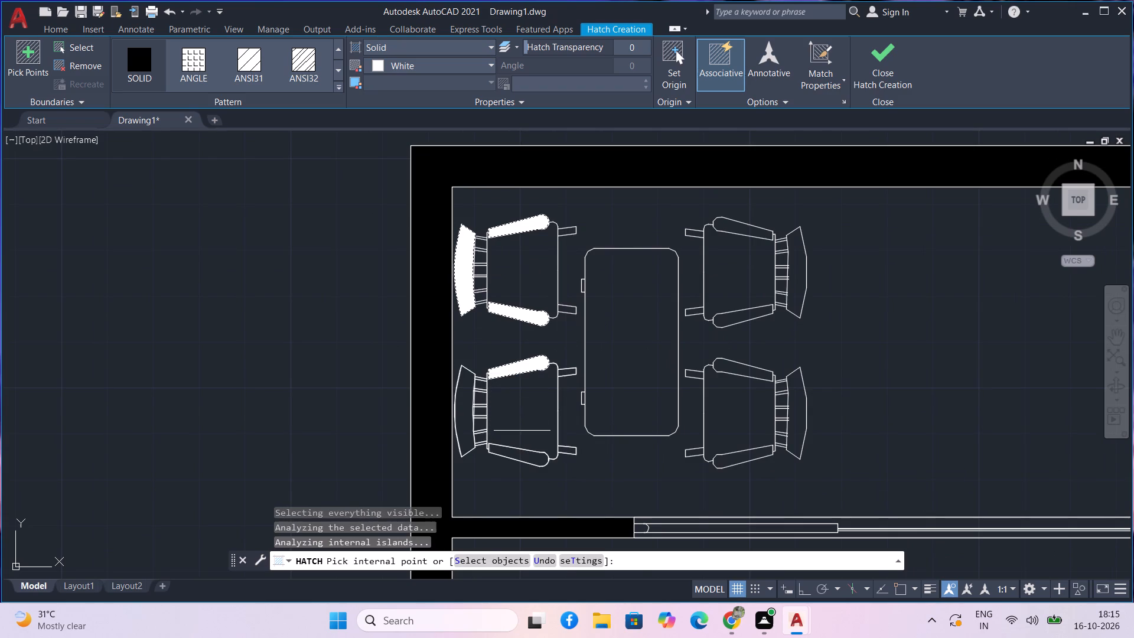
{"action": "left_click", "coordinate": [516, 455]}
{"action": "left_click", "coordinate": [461, 431]}
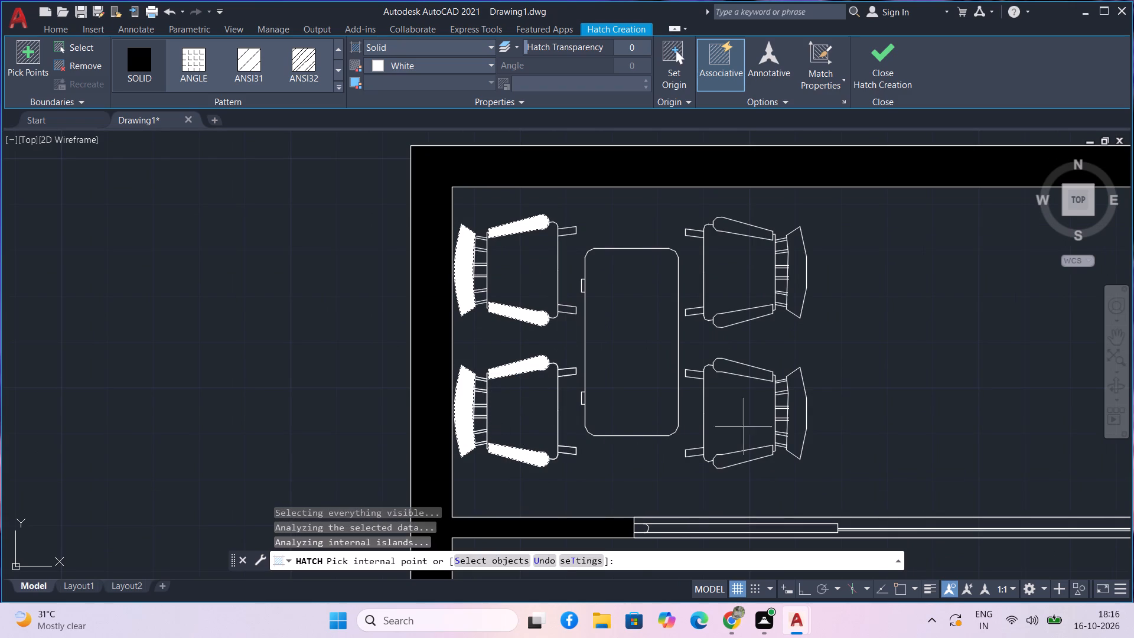
Fill the armrests and curved backrests of the two dining chairs east of the table in white and finish the hatch.
{"action": "left_click", "coordinate": [747, 453]}
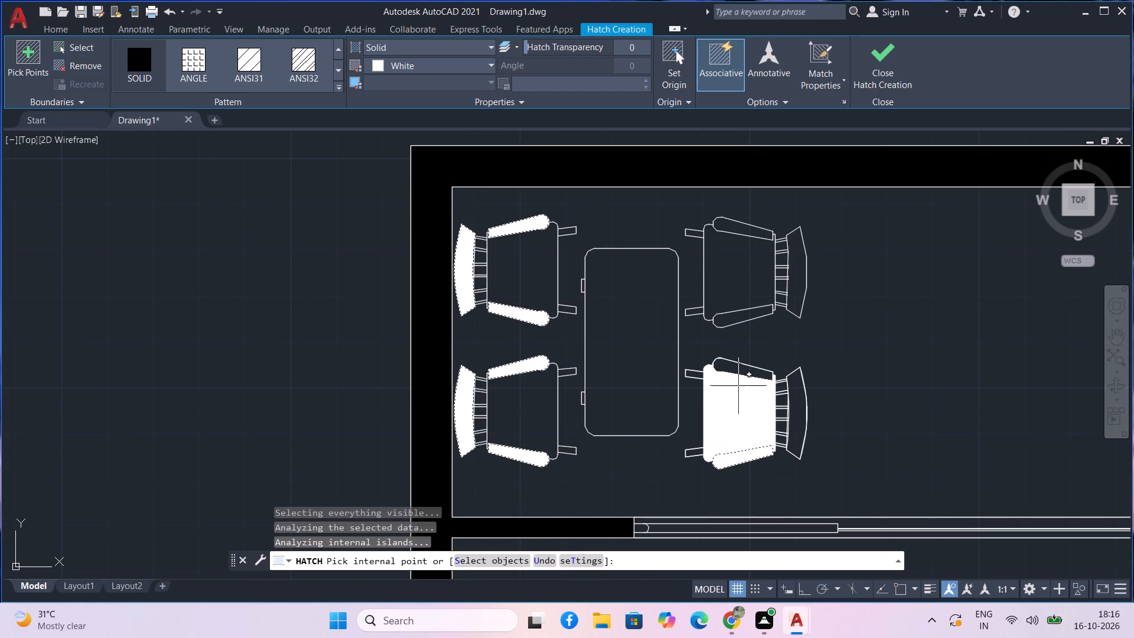
{"action": "left_click", "coordinate": [743, 375]}
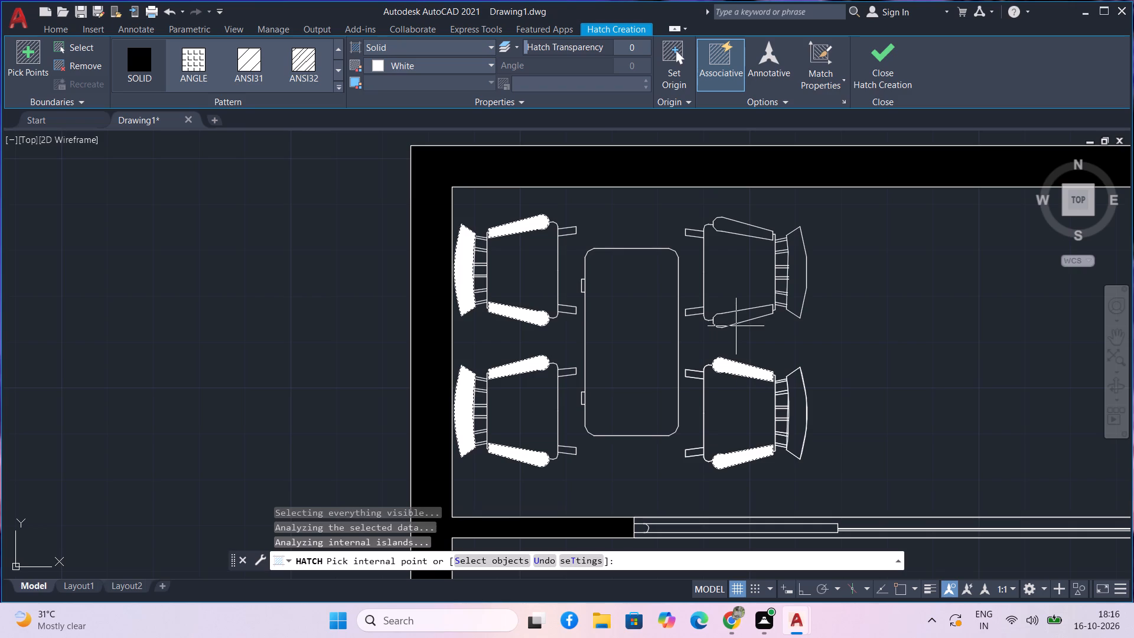
{"action": "left_click", "coordinate": [738, 318]}
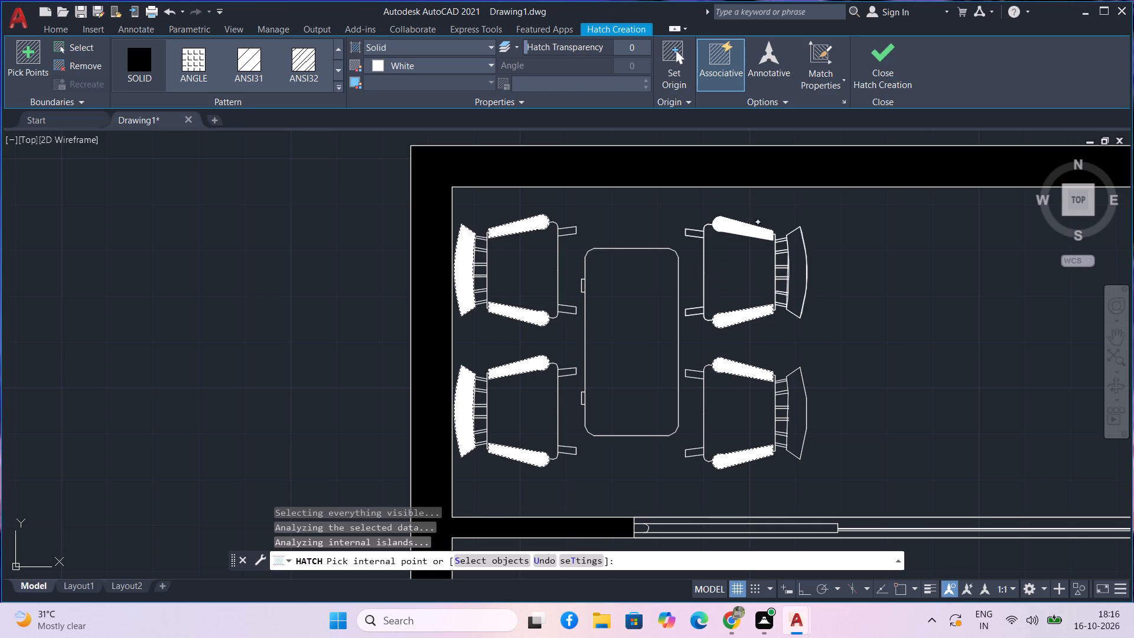
{"action": "left_click", "coordinate": [747, 234]}
{"action": "left_click", "coordinate": [797, 276]}
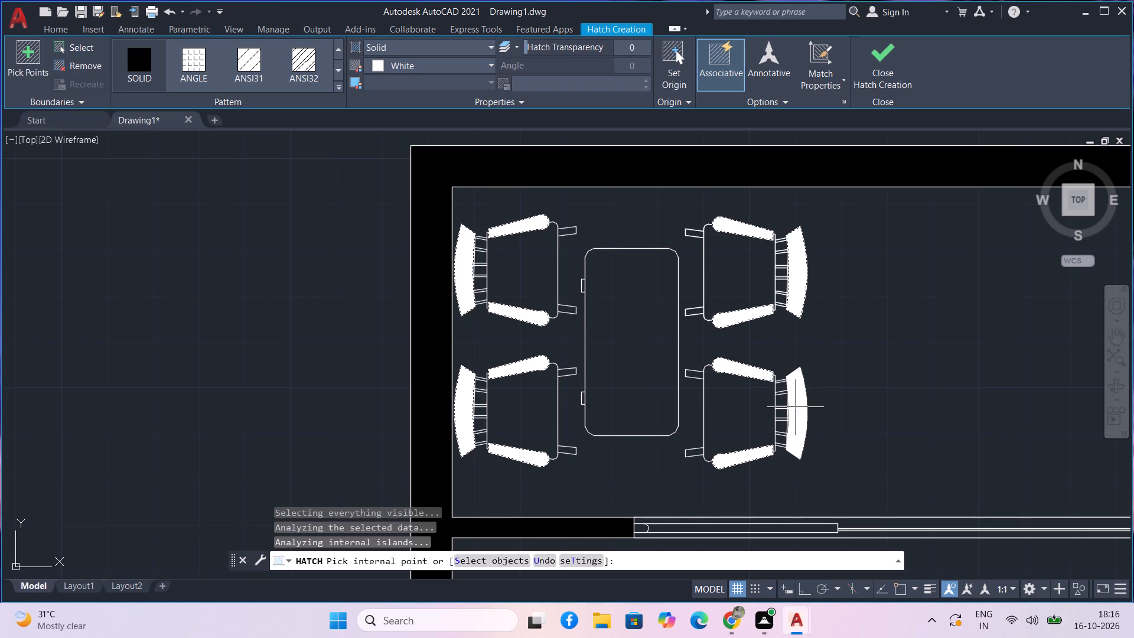
{"action": "left_click", "coordinate": [799, 407]}
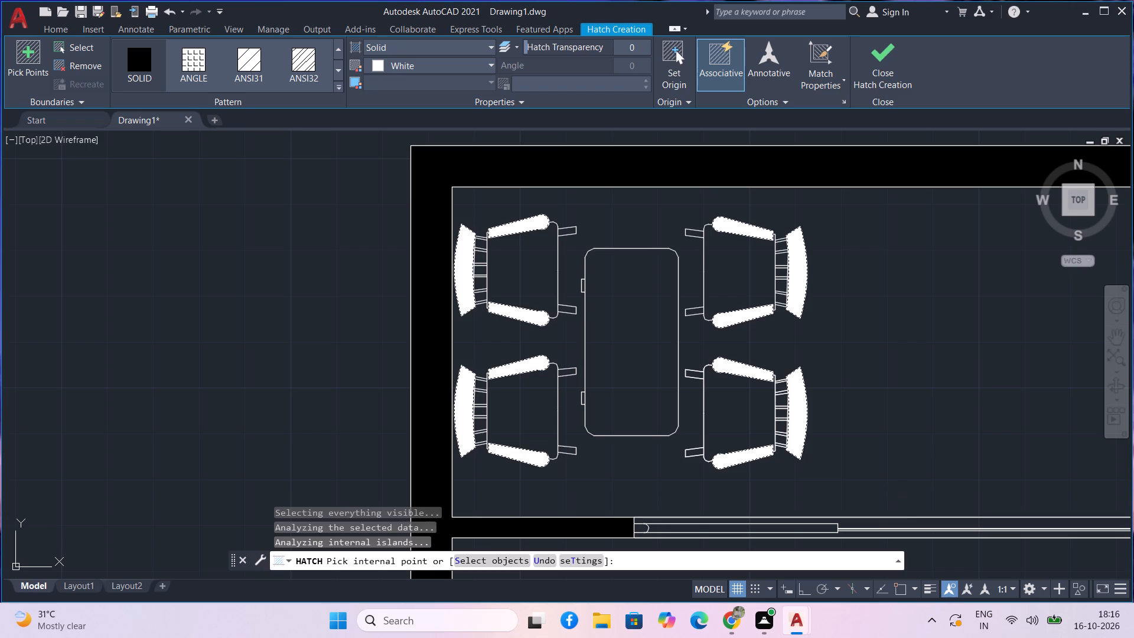
{"action": "middle_click_drag", "start_coordinate": [943, 393], "coordinate": [872, 367]}
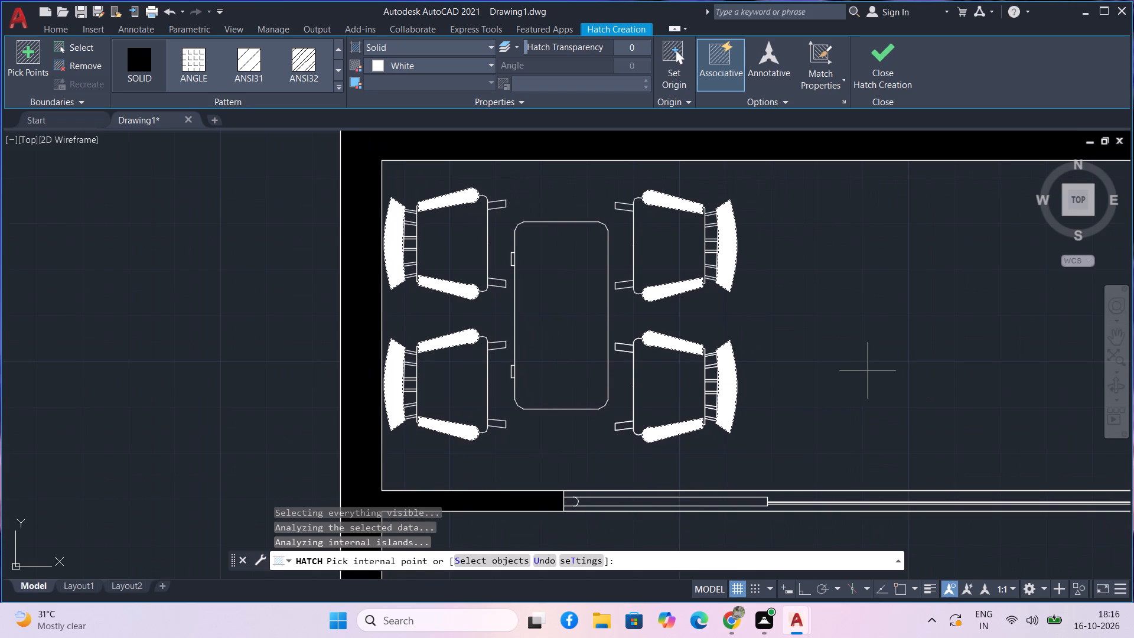
{"action": "scroll", "coordinate": [869, 355], "scroll_direction": "down", "scroll_amount": 1}
{"action": "middle_click_drag", "start_coordinate": [861, 353], "coordinate": [744, 305]}
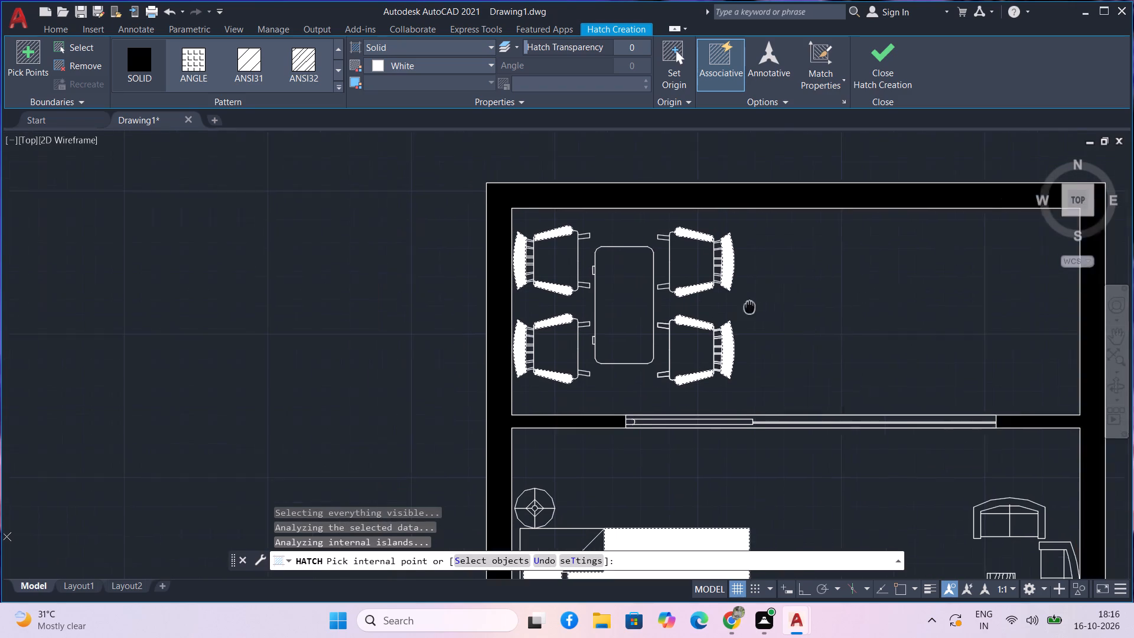
{"action": "middle_click_drag", "start_coordinate": [744, 305], "coordinate": [741, 305]}
{"action": "key", "text": "space"}
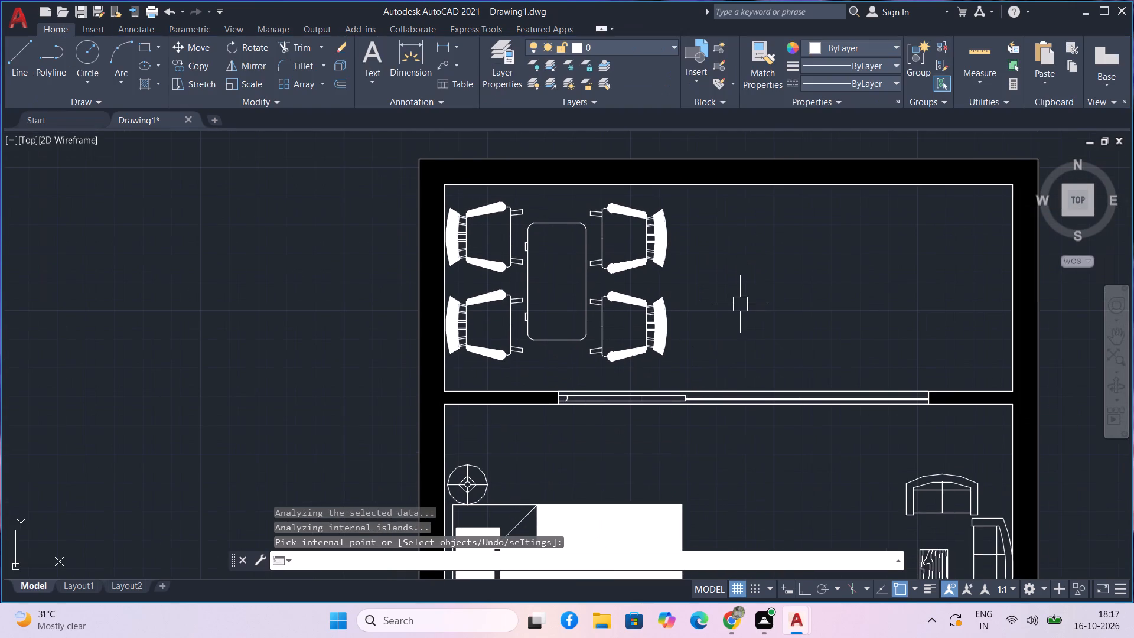
Start another solid hatch with its colour set to black 0,0,0.
{"action": "type", "text": "h"}
{"action": "key", "text": "space"}
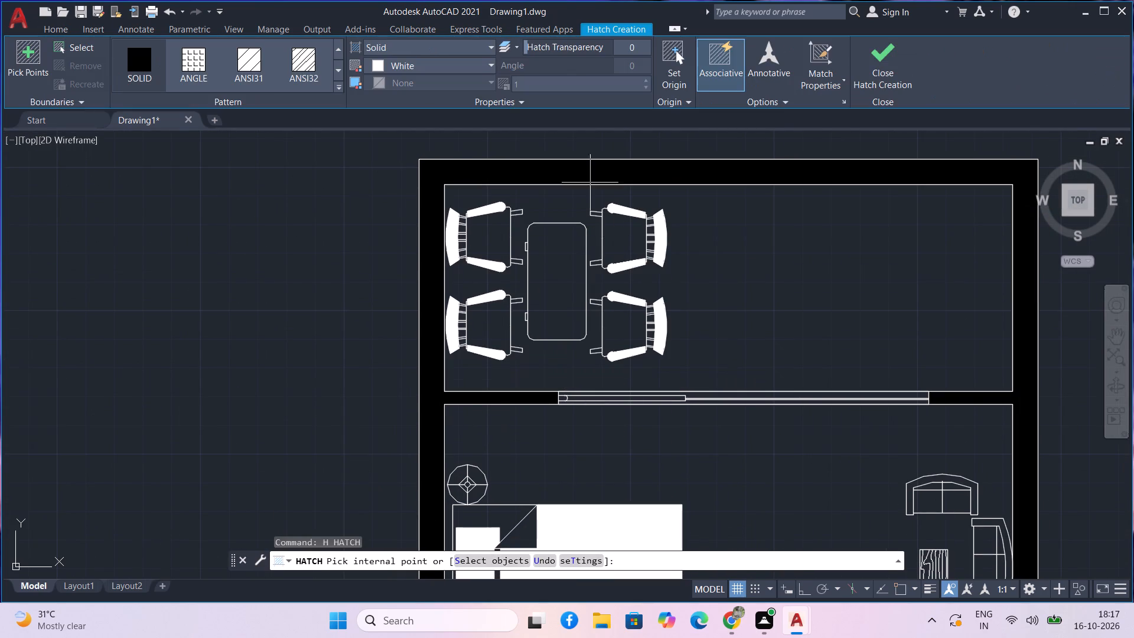
{"action": "left_click", "coordinate": [491, 63]}
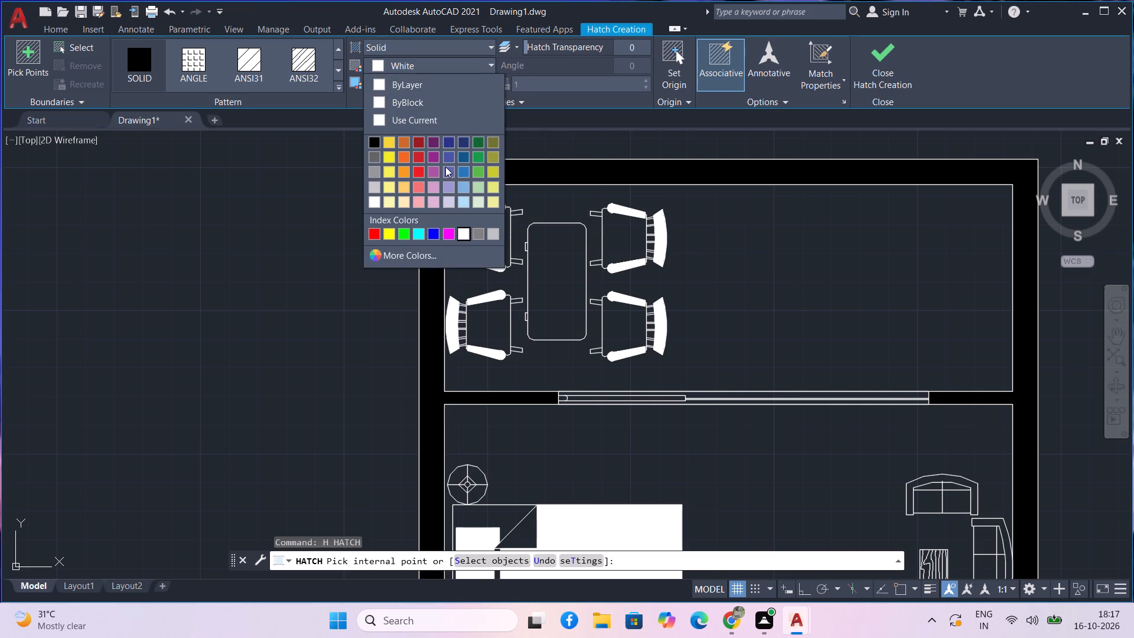
{"action": "left_click", "coordinate": [376, 142]}
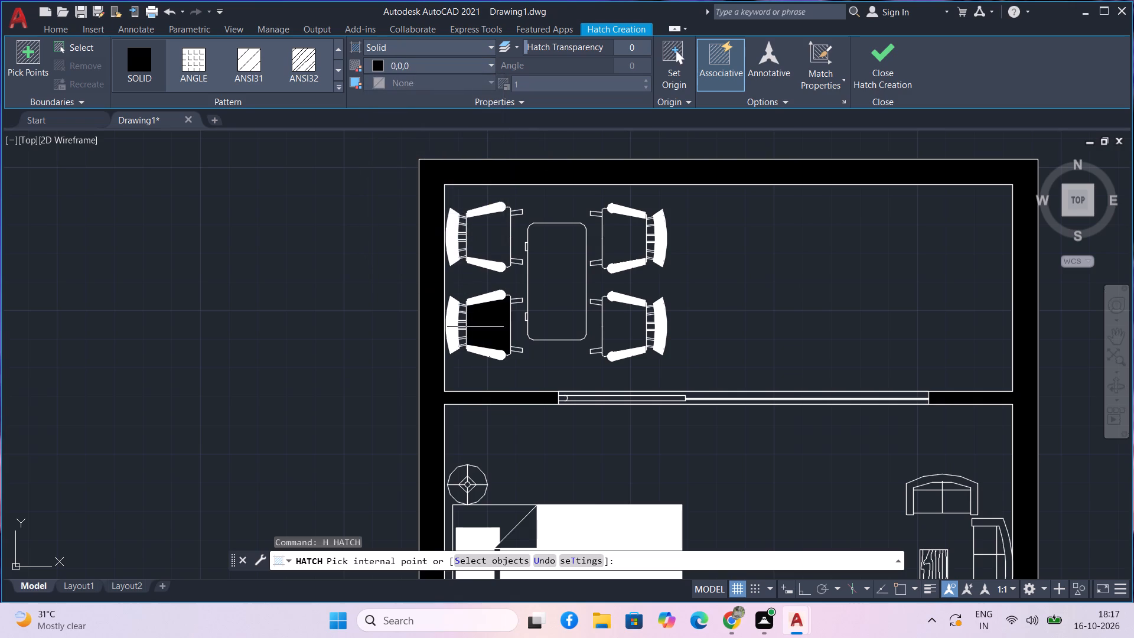
Set the hatch colour to DIC 506 from the DIC COLOR GUIDE(R) colour book.
{"action": "left_click", "coordinate": [476, 66]}
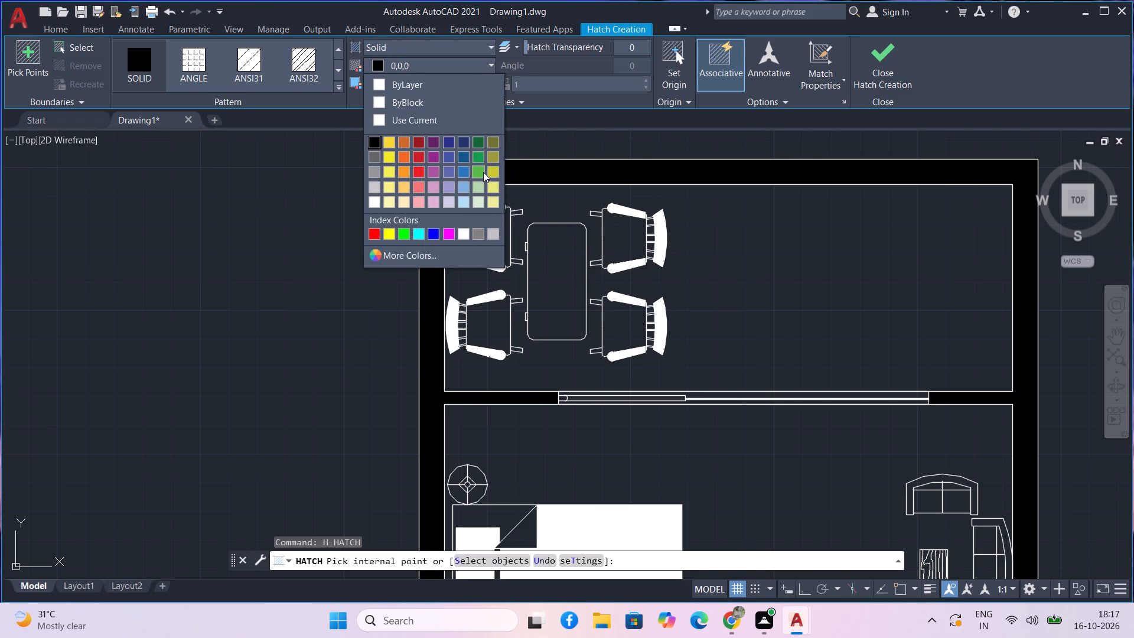
{"action": "left_click", "coordinate": [430, 253]}
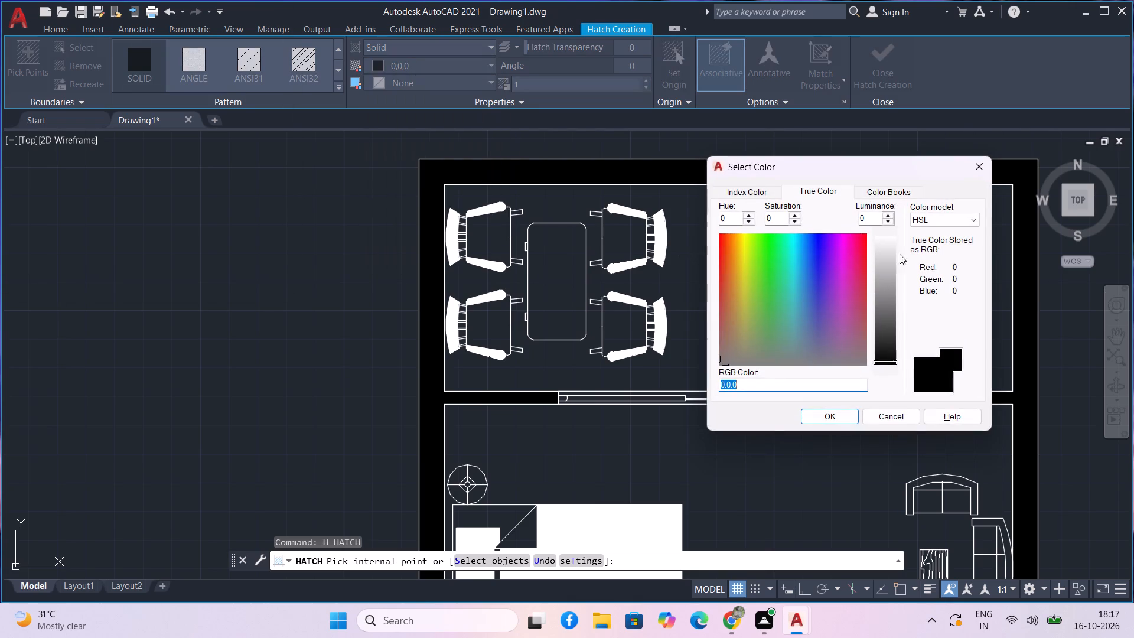
{"action": "left_click", "coordinate": [895, 194]}
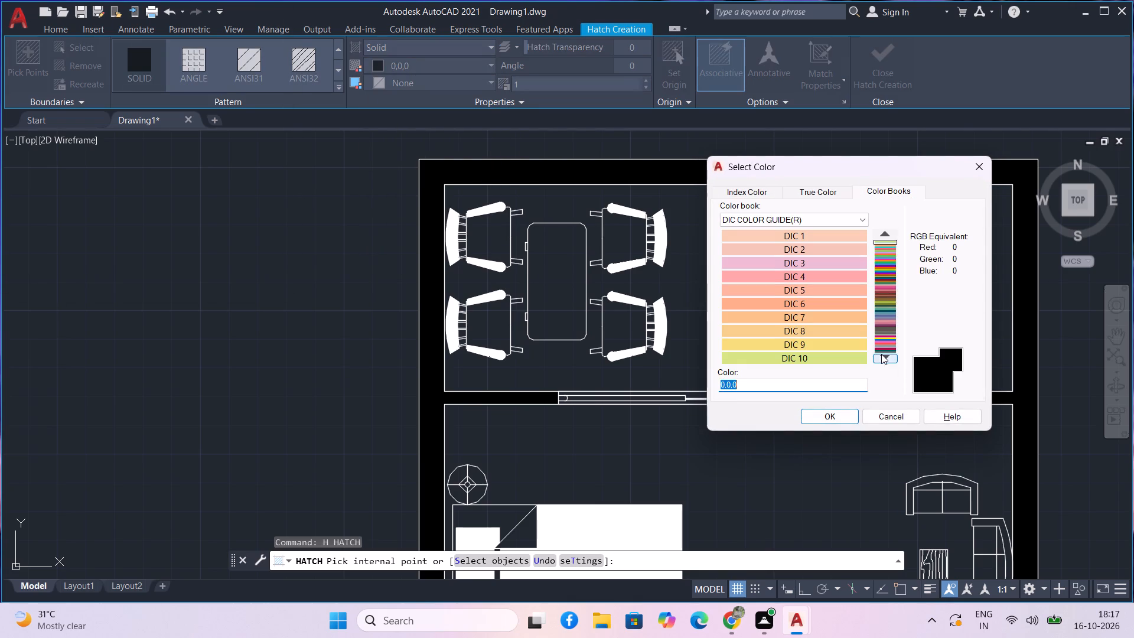
{"action": "left_click", "coordinate": [881, 354]}
{"action": "left_click", "coordinate": [879, 347]}
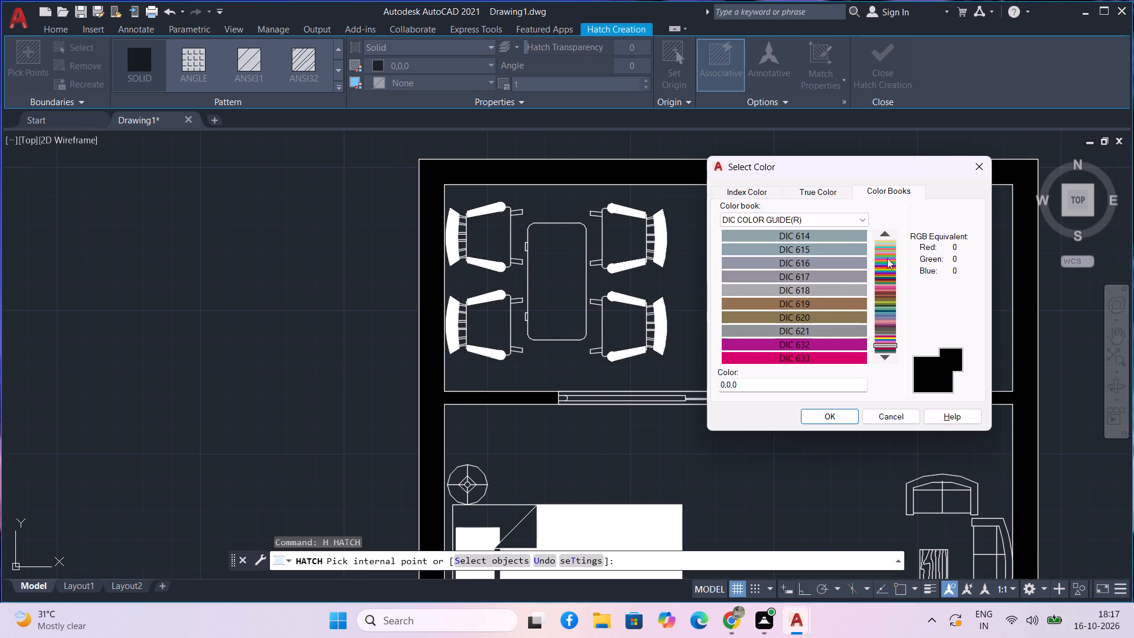
{"action": "scroll", "coordinate": [881, 336], "scroll_direction": "up", "scroll_amount": 2}
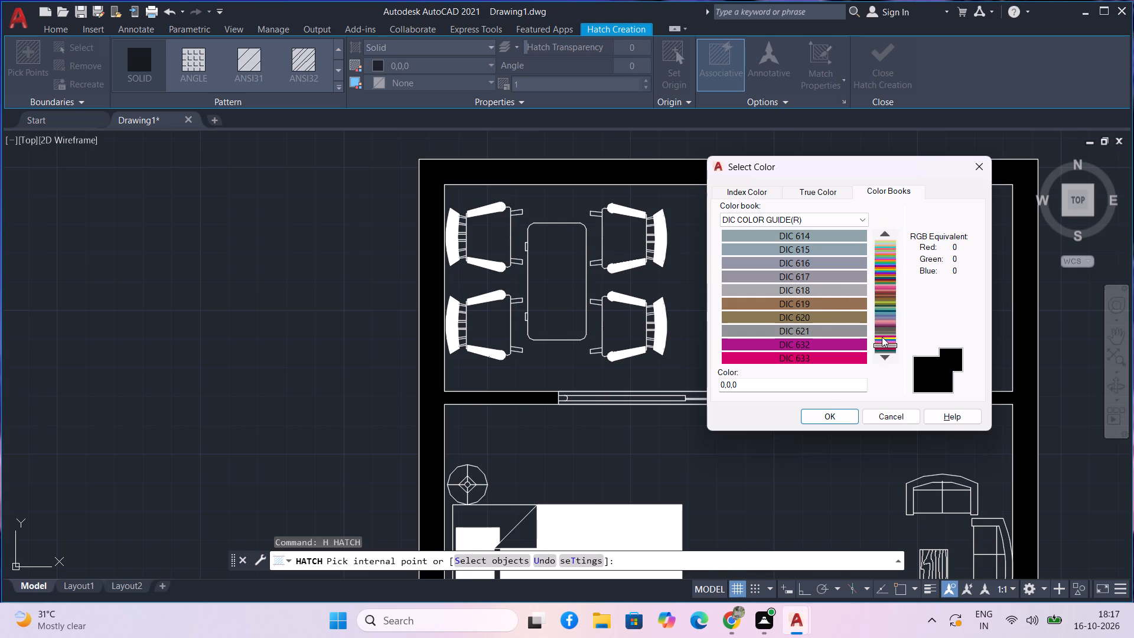
{"action": "left_click", "coordinate": [882, 337]}
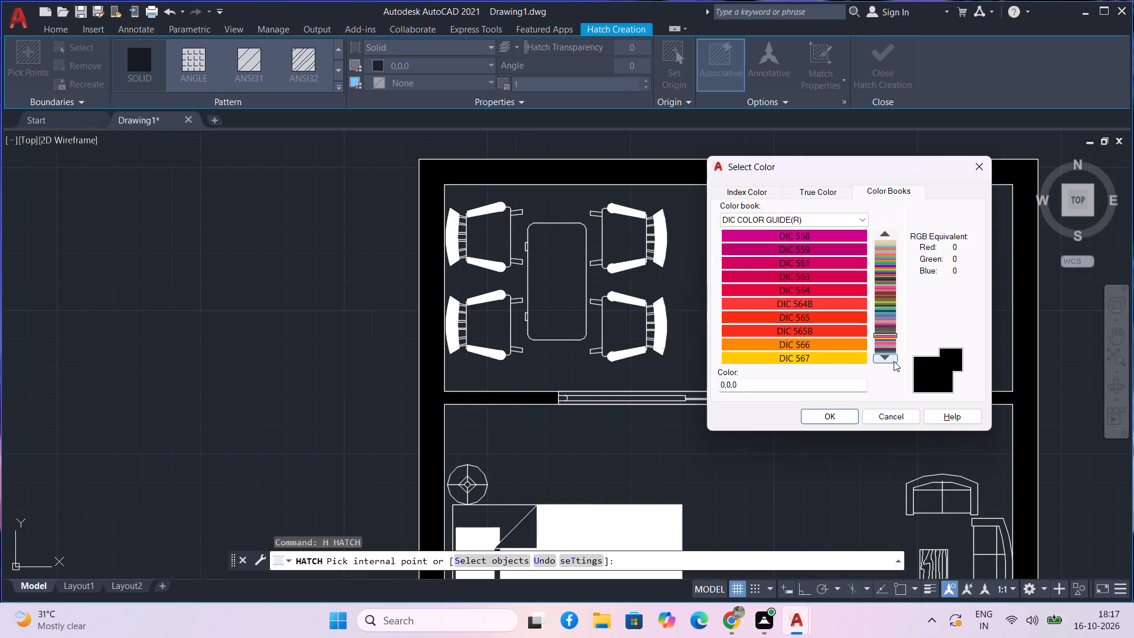
{"action": "left_click", "coordinate": [893, 361]}
{"action": "left_click", "coordinate": [893, 361]}
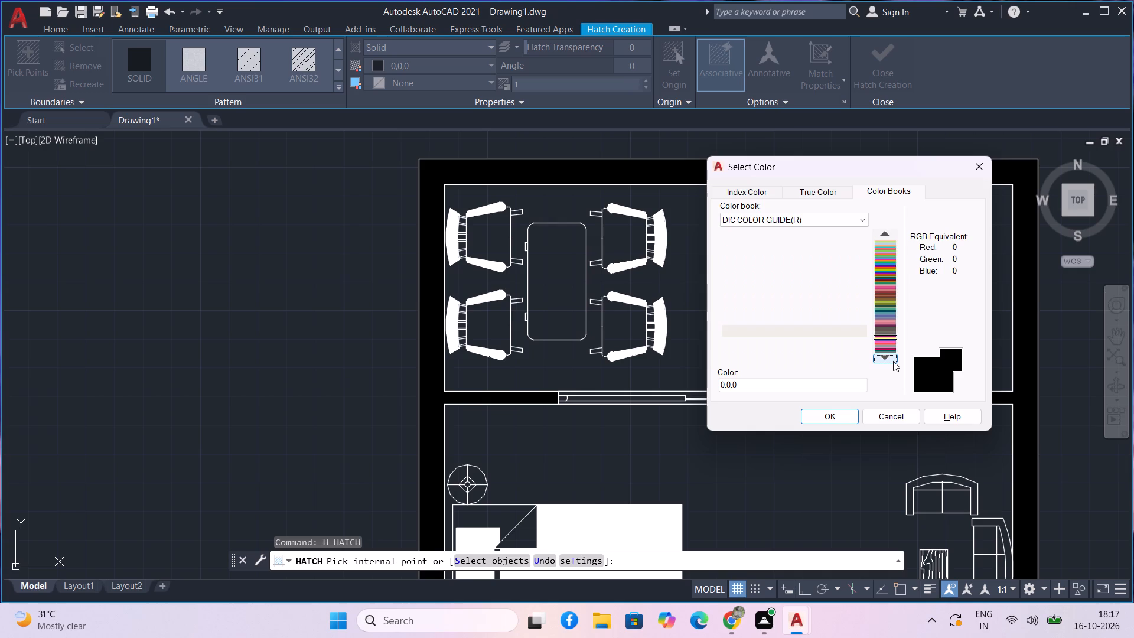
{"action": "left_click", "coordinate": [893, 361]}
{"action": "left_click", "coordinate": [889, 359]}
{"action": "left_click", "coordinate": [889, 359]}
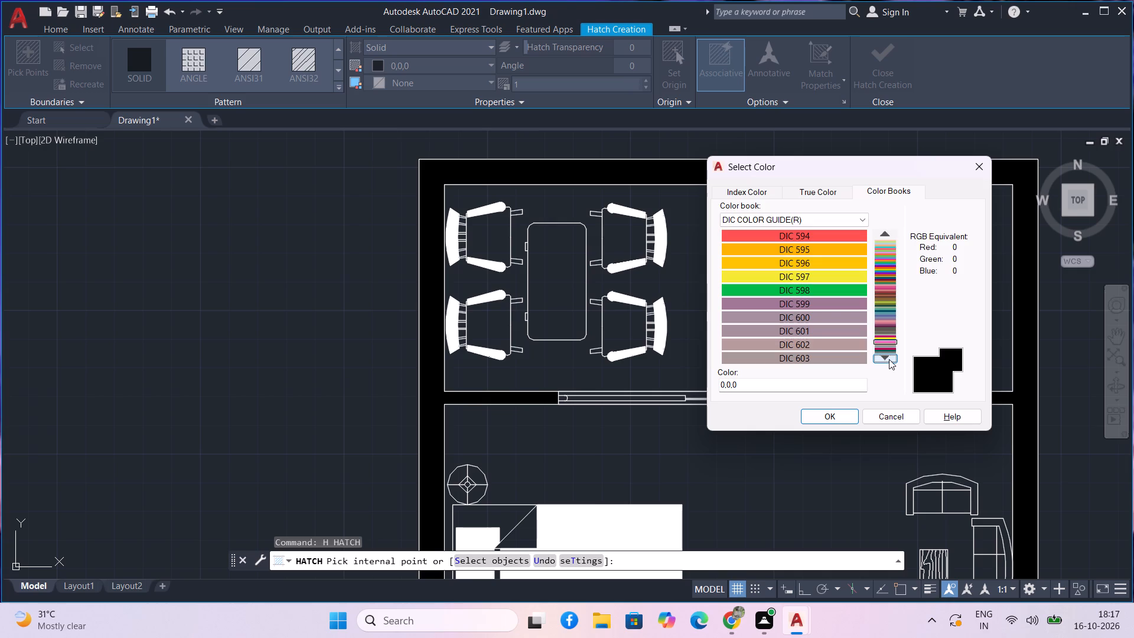
{"action": "triple_click", "coordinate": [889, 359]}
{"action": "triple_click", "coordinate": [889, 359]}
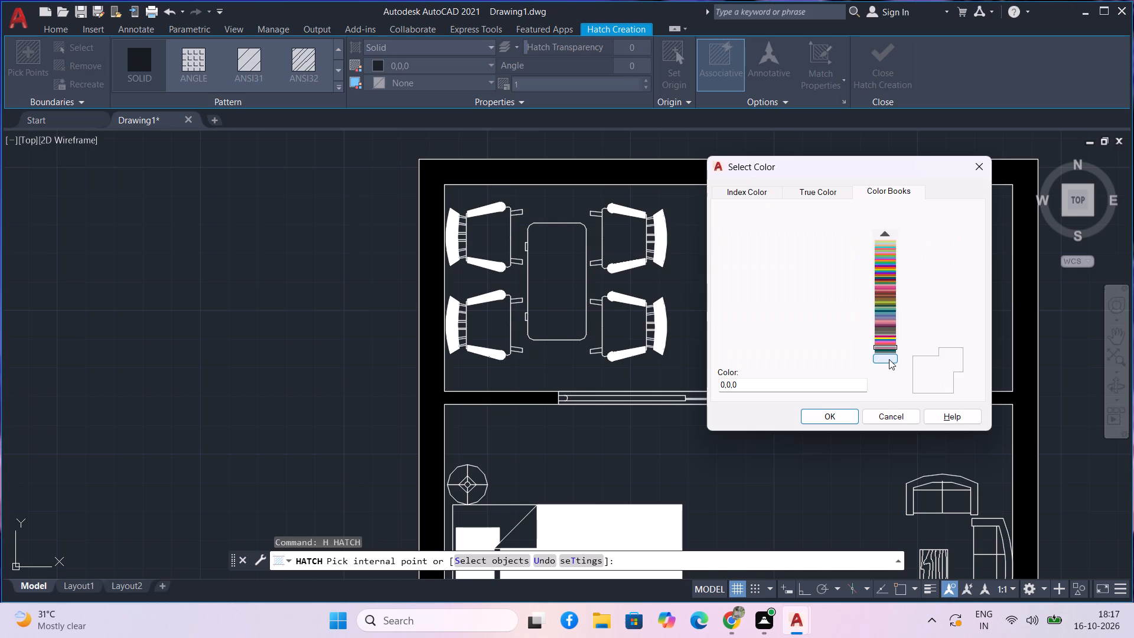
{"action": "triple_click", "coordinate": [889, 359]}
{"action": "triple_click", "coordinate": [889, 359]}
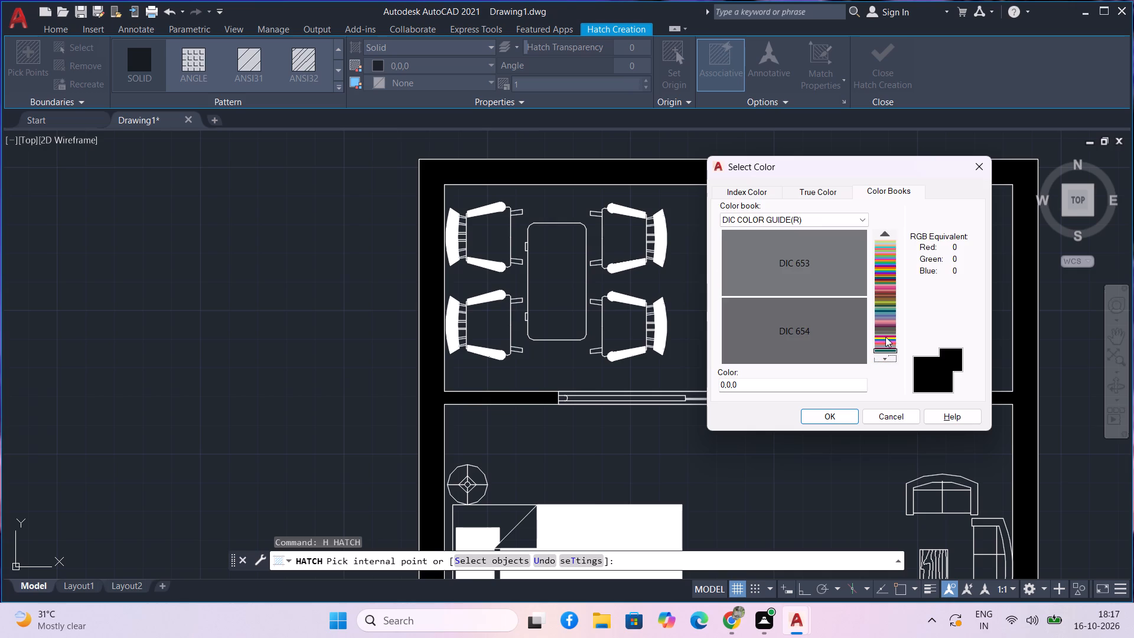
{"action": "triple_click", "coordinate": [882, 232]}
{"action": "triple_click", "coordinate": [882, 232]}
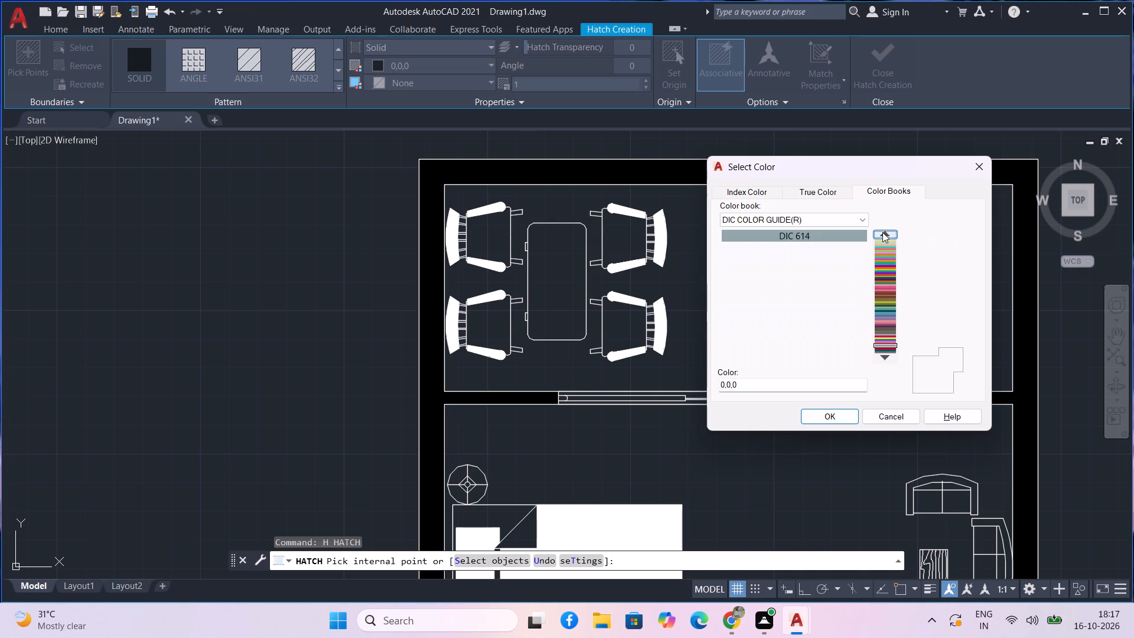
{"action": "triple_click", "coordinate": [882, 232]}
{"action": "triple_click", "coordinate": [882, 232]}
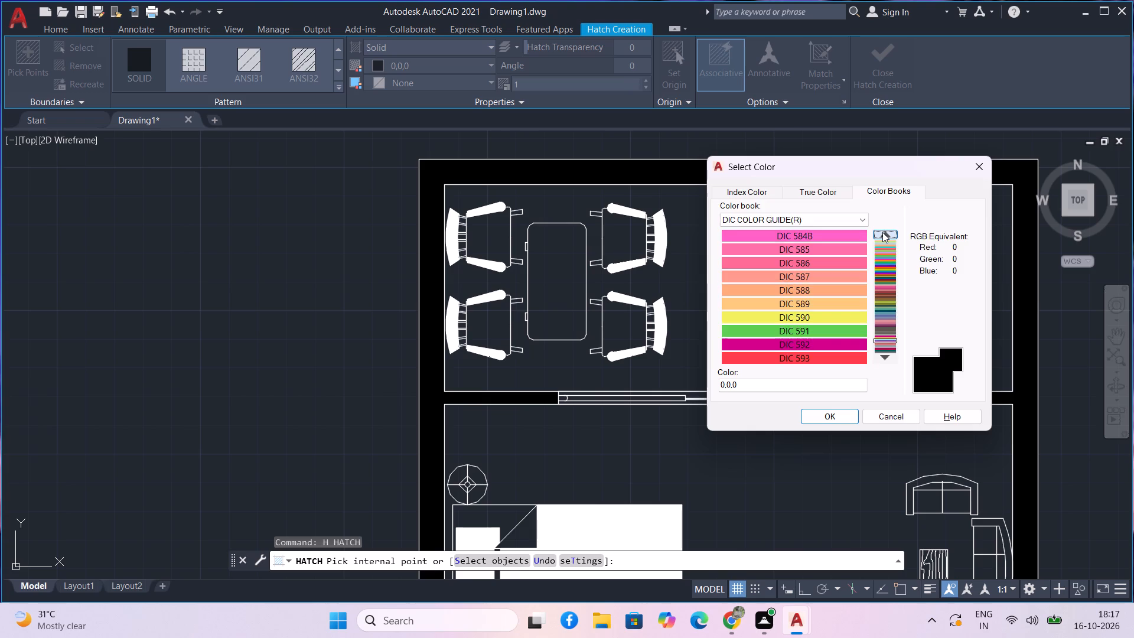
{"action": "triple_click", "coordinate": [882, 232]}
{"action": "triple_click", "coordinate": [882, 232]}
{"action": "triple_click", "coordinate": [882, 232]}
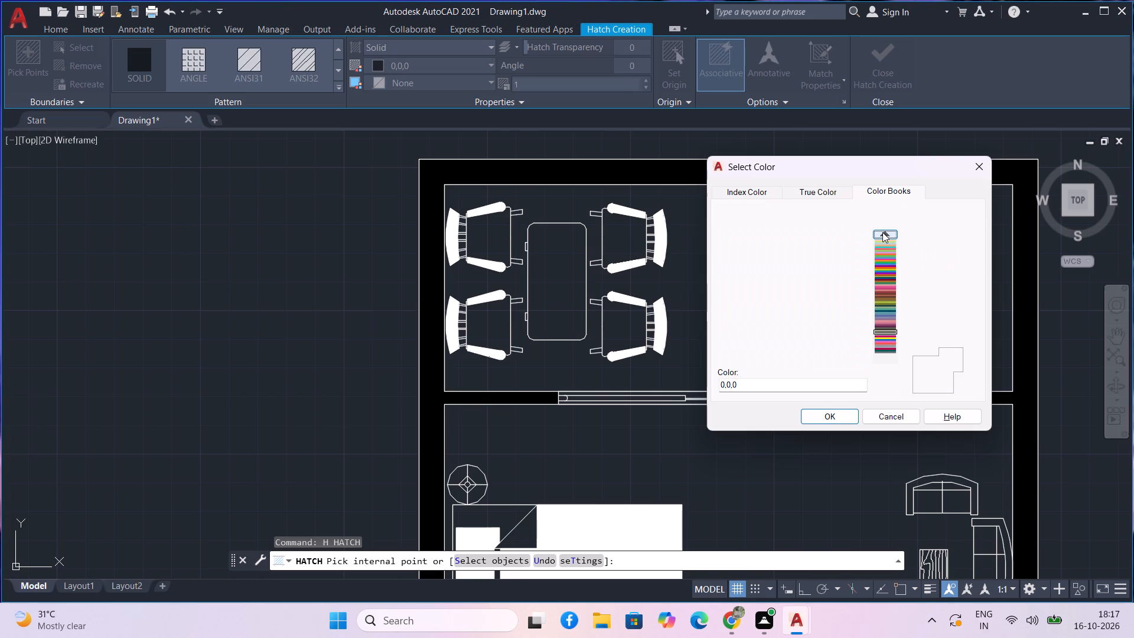
{"action": "triple_click", "coordinate": [882, 232]}
{"action": "left_click", "coordinate": [882, 232]}
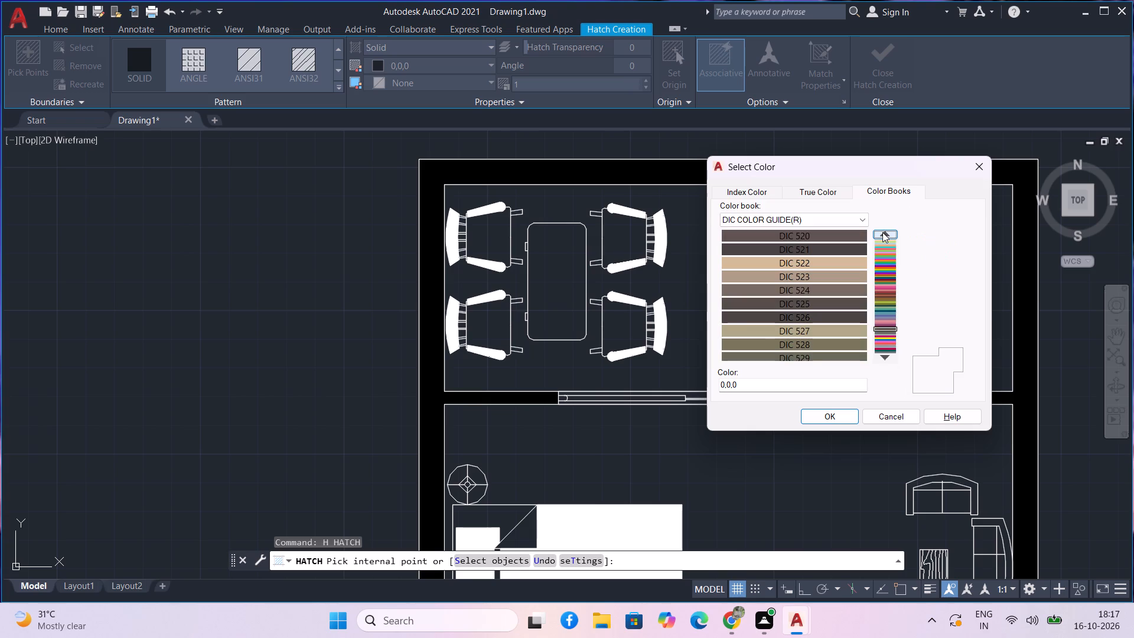
{"action": "left_click", "coordinate": [882, 232]}
{"action": "left_click", "coordinate": [882, 232]}
{"action": "left_click", "coordinate": [882, 232]}
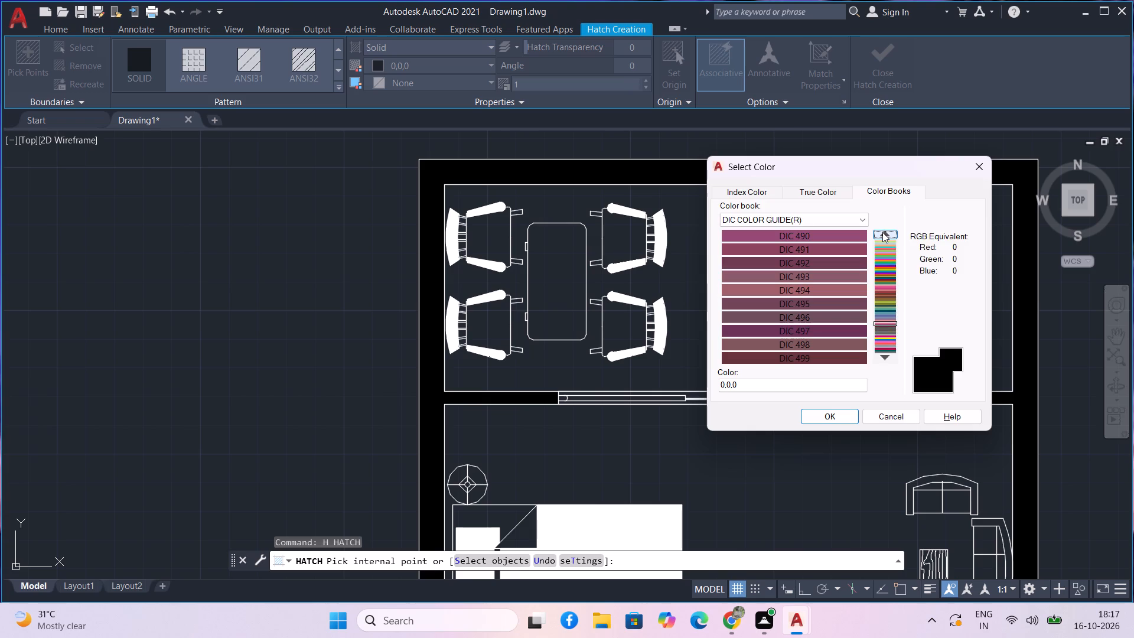
{"action": "left_click", "coordinate": [885, 359]}
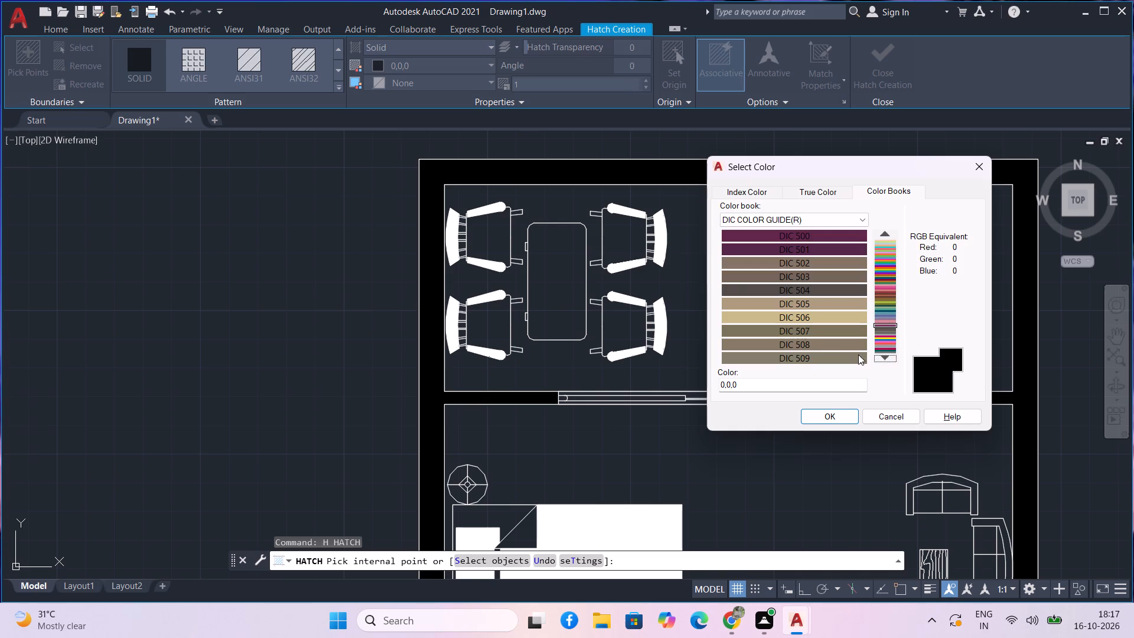
{"action": "left_click", "coordinate": [807, 319]}
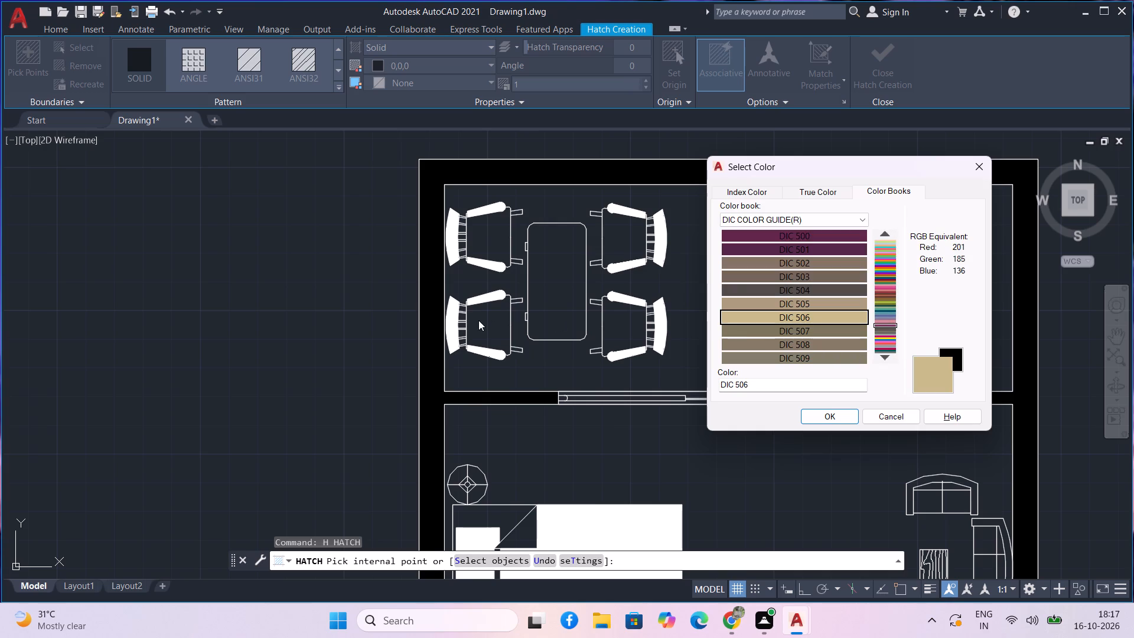
{"action": "left_click", "coordinate": [845, 411]}
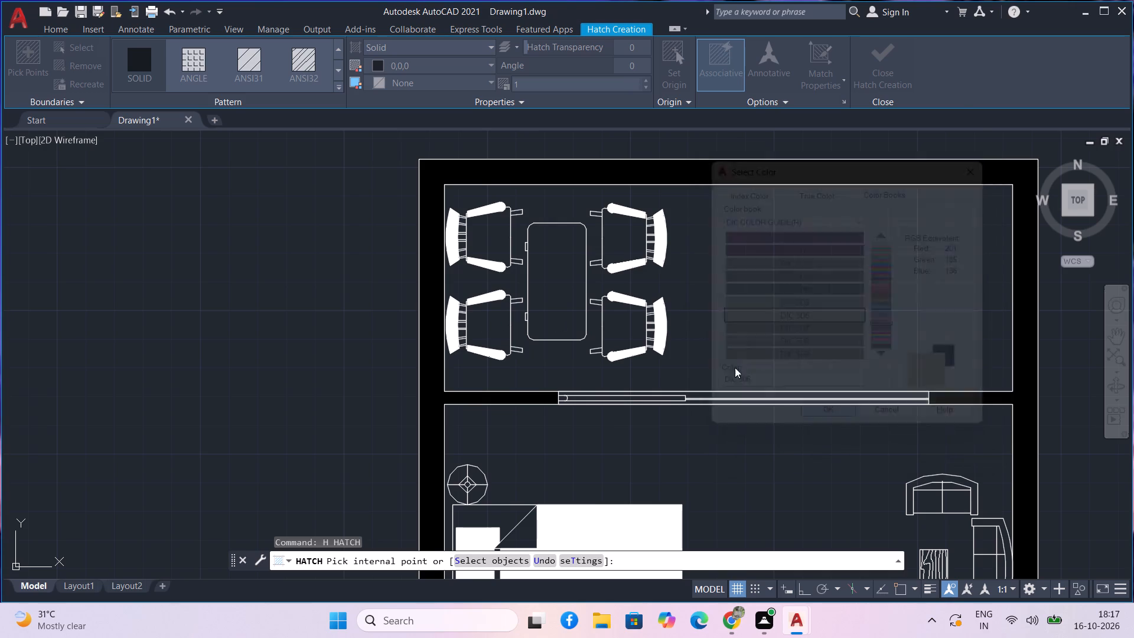
Fill the seats of all four dining chairs with the DIC 506 solid hatch and finish the hatch.
{"action": "left_click", "coordinate": [494, 331]}
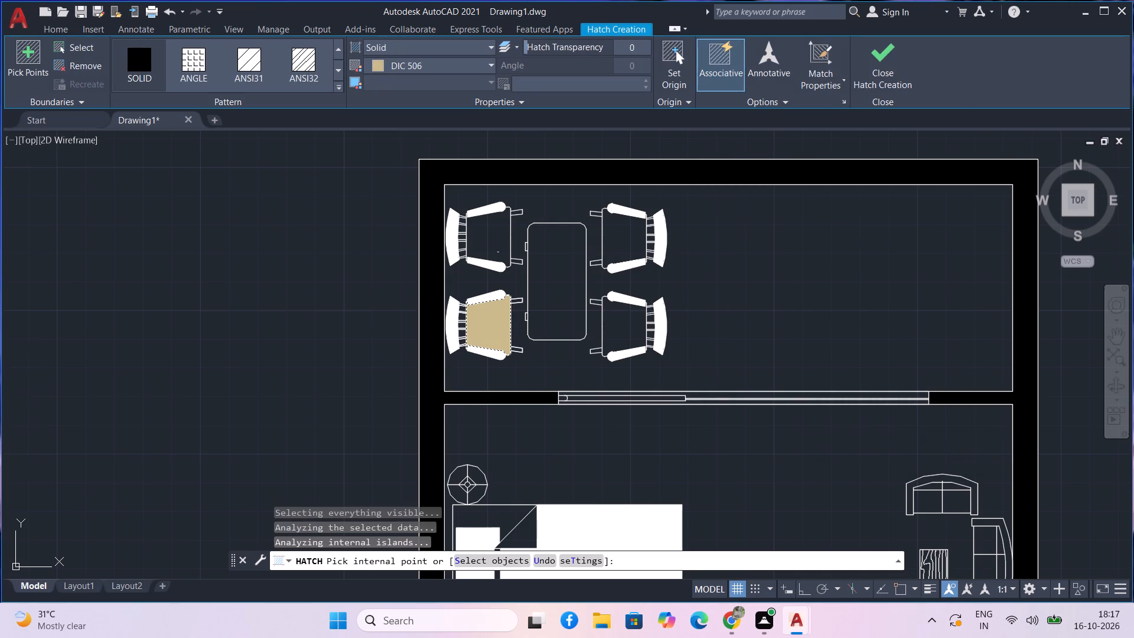
{"action": "left_click", "coordinate": [498, 230]}
{"action": "left_click", "coordinate": [640, 245]}
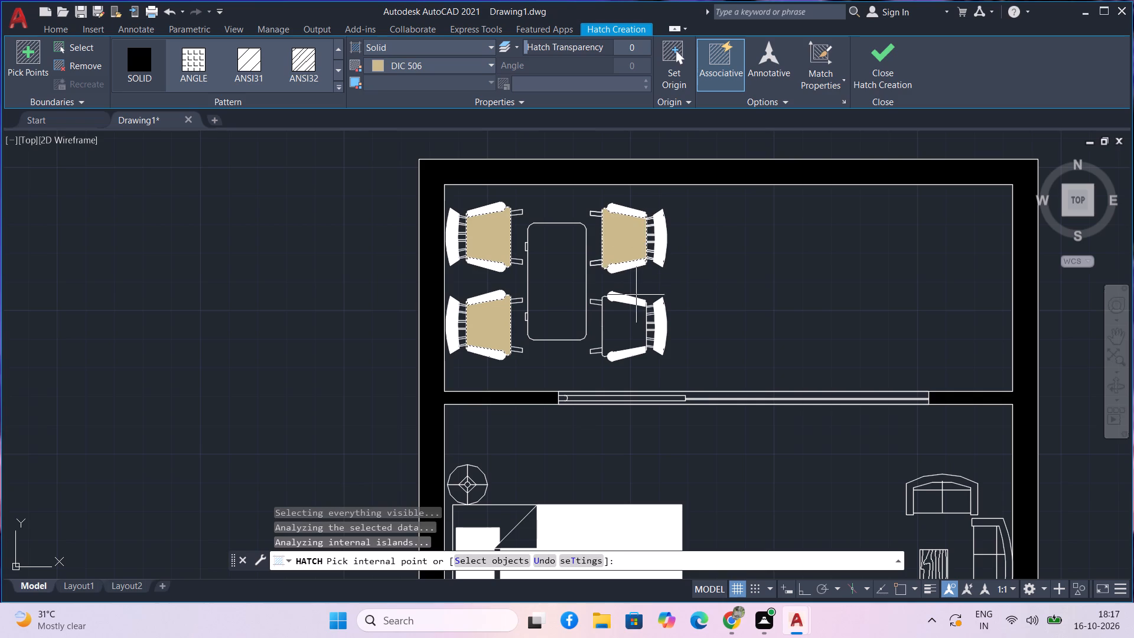
{"action": "left_click", "coordinate": [615, 324]}
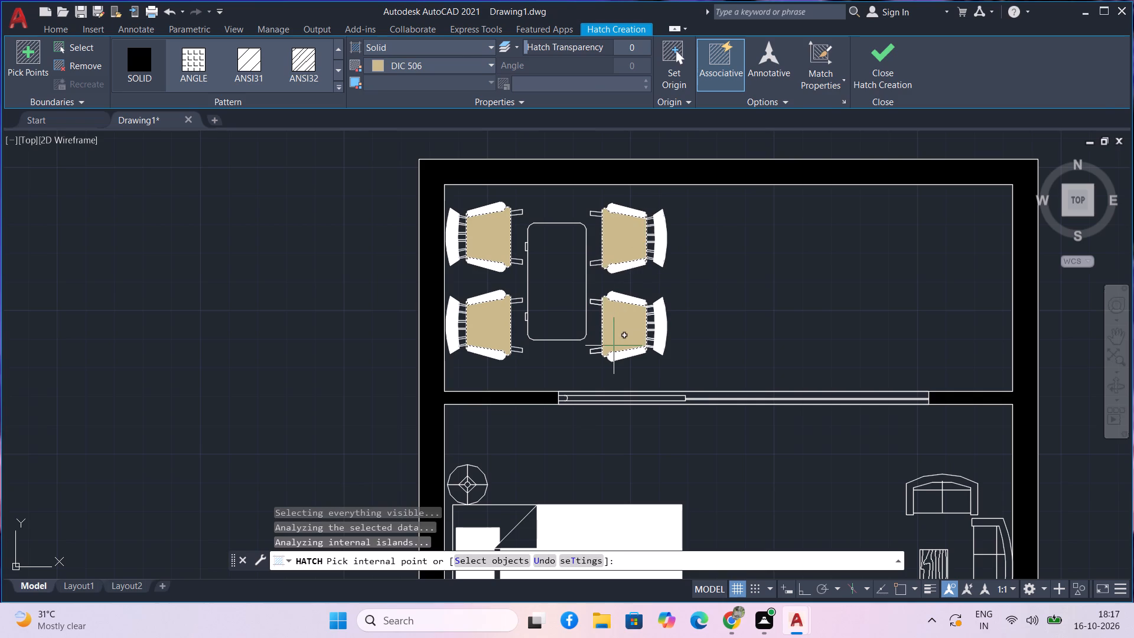
{"action": "key", "text": "space"}
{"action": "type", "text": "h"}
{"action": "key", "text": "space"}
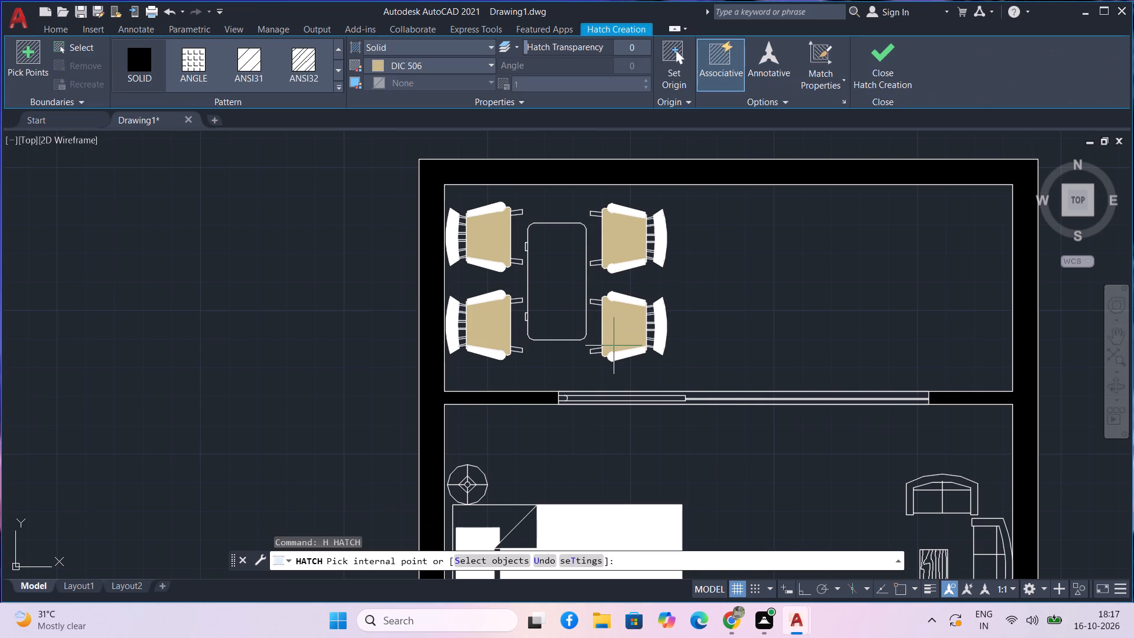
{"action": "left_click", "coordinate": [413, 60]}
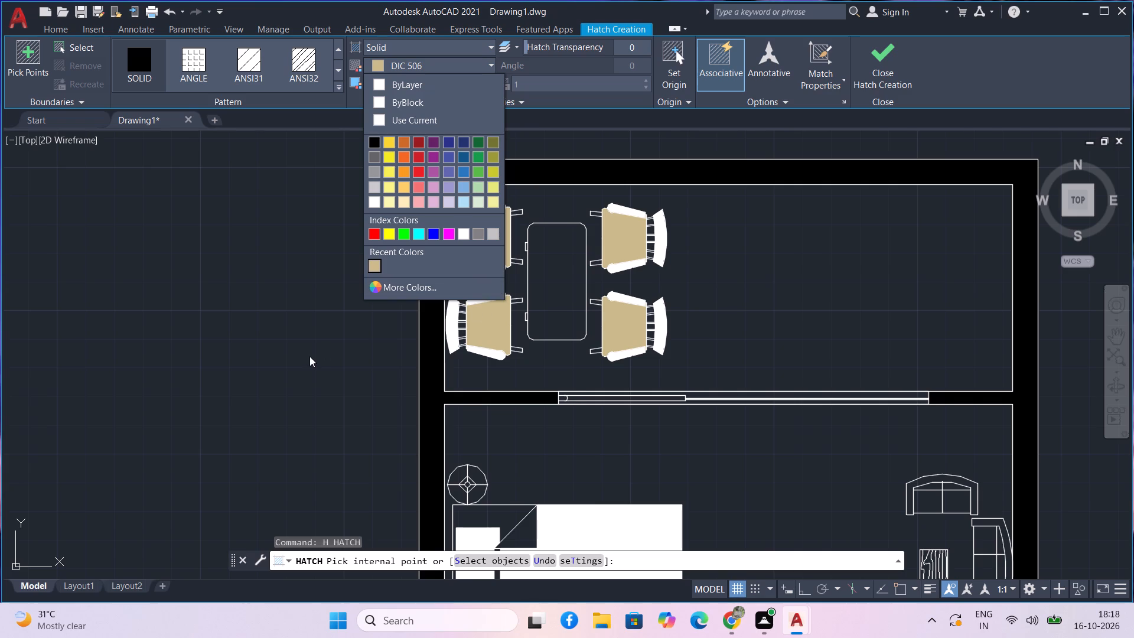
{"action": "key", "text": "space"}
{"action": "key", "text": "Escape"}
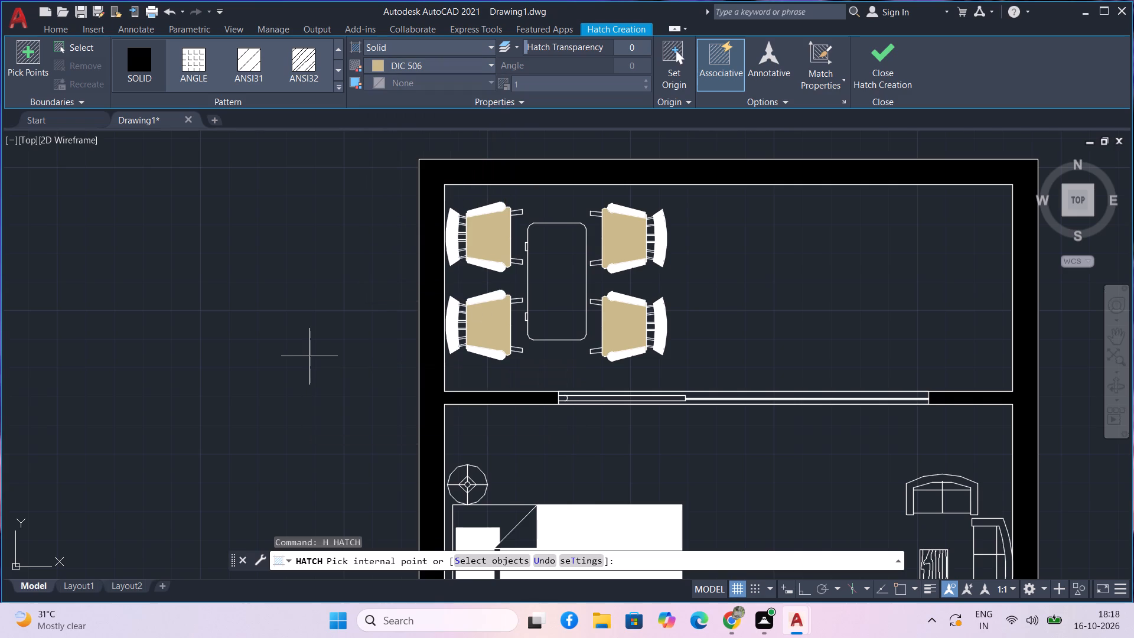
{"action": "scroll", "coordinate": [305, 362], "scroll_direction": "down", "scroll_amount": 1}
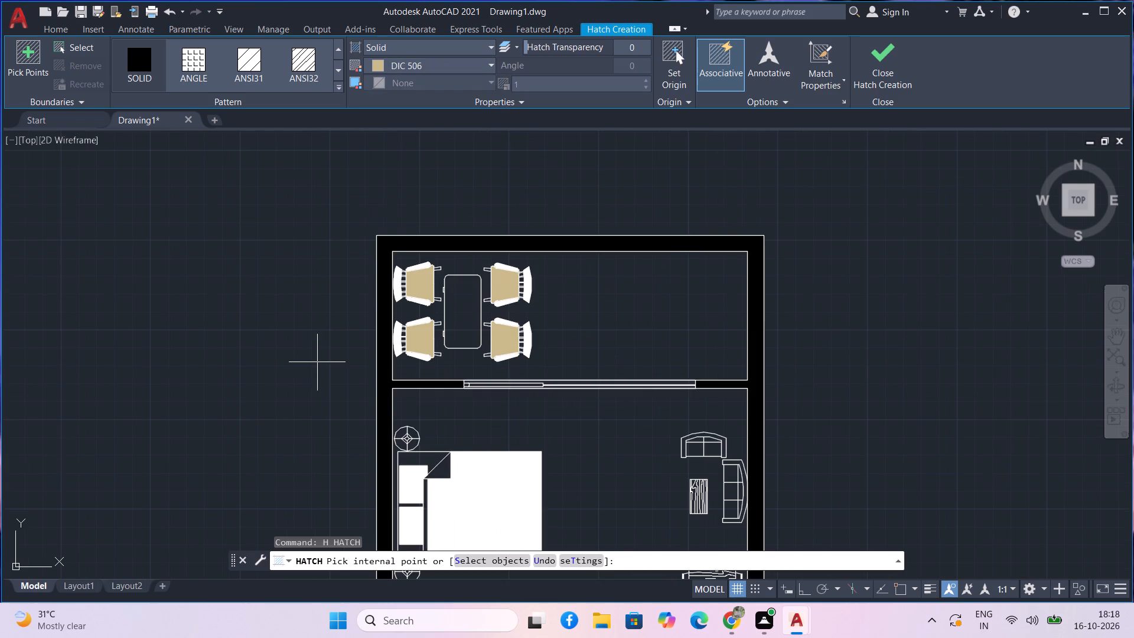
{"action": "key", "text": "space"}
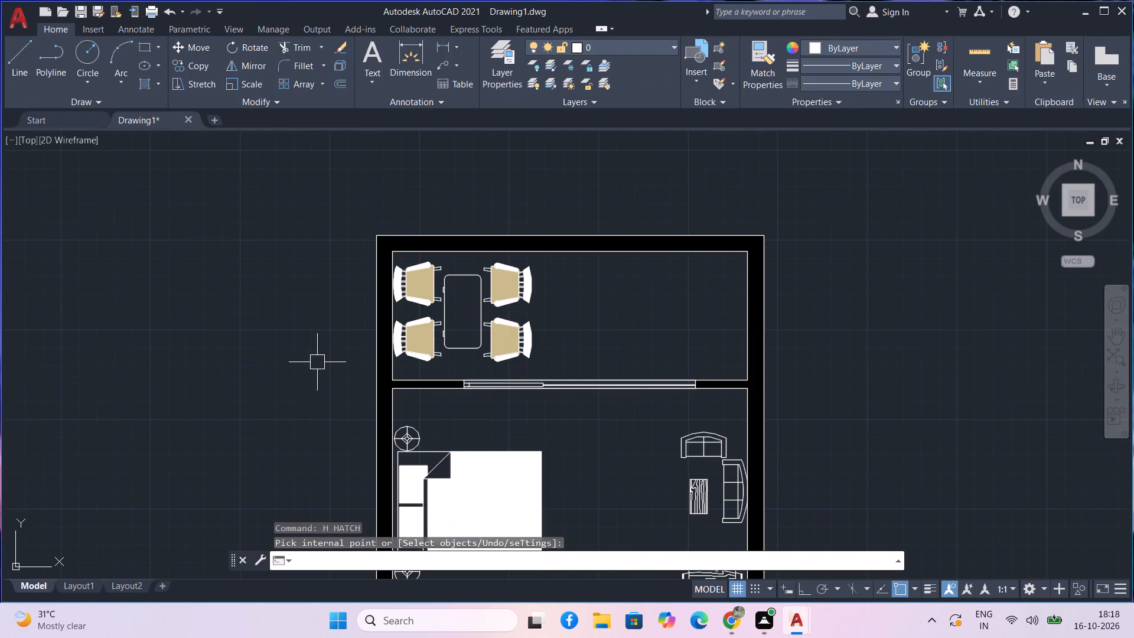
Delete the black solid hatch from the walls.
{"action": "scroll", "coordinate": [387, 405], "scroll_direction": "up", "scroll_amount": 1}
{"action": "left_click", "coordinate": [382, 405]}
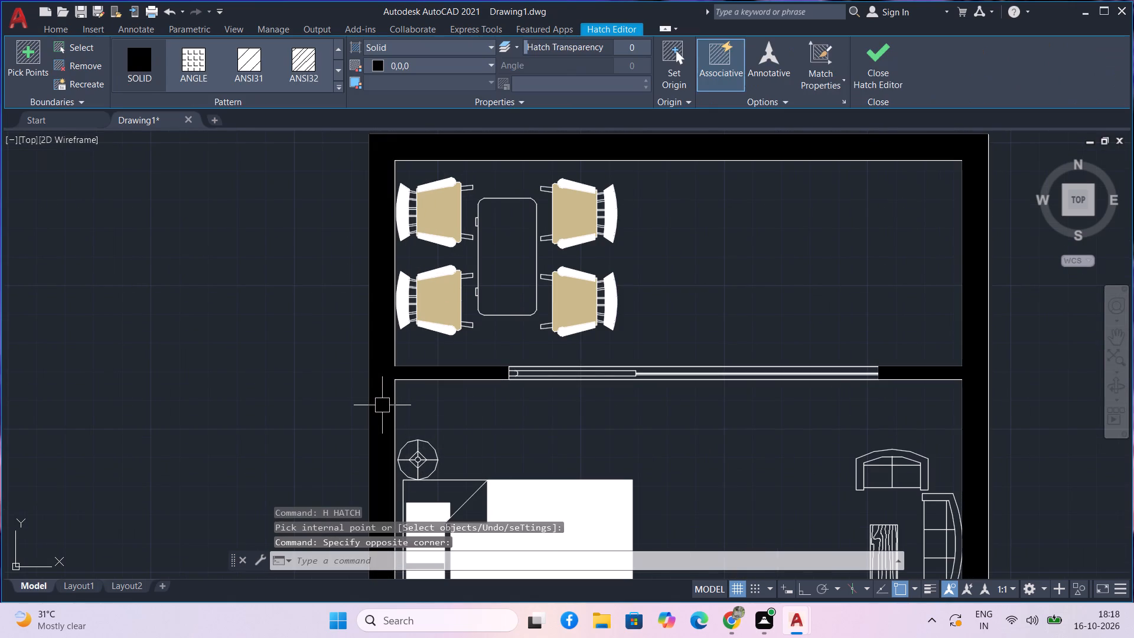
{"action": "key", "text": "Delete"}
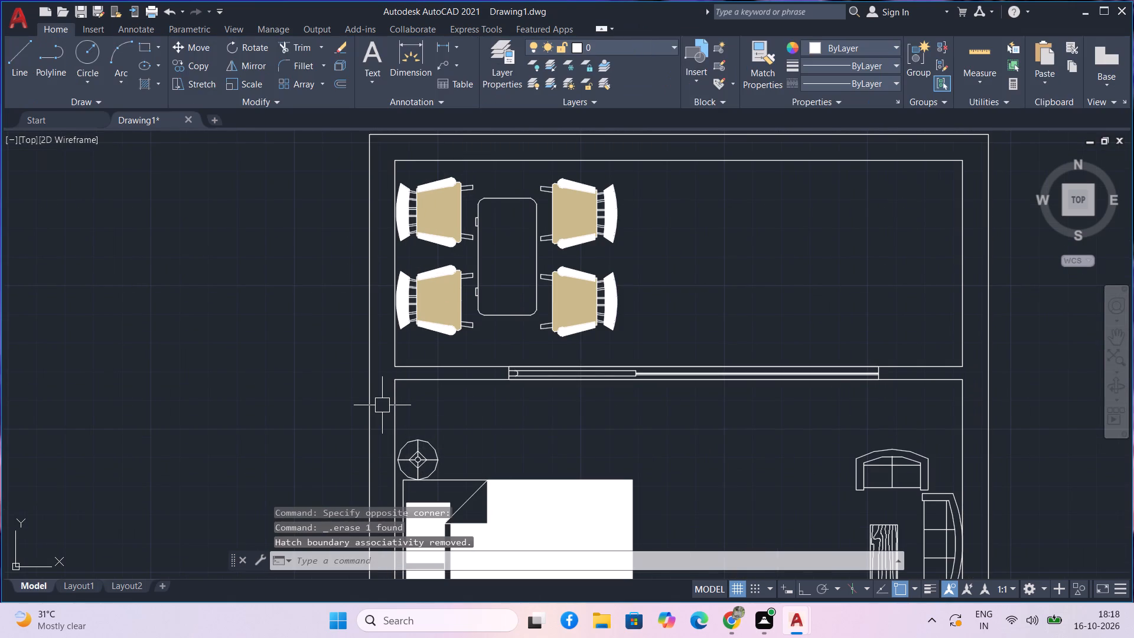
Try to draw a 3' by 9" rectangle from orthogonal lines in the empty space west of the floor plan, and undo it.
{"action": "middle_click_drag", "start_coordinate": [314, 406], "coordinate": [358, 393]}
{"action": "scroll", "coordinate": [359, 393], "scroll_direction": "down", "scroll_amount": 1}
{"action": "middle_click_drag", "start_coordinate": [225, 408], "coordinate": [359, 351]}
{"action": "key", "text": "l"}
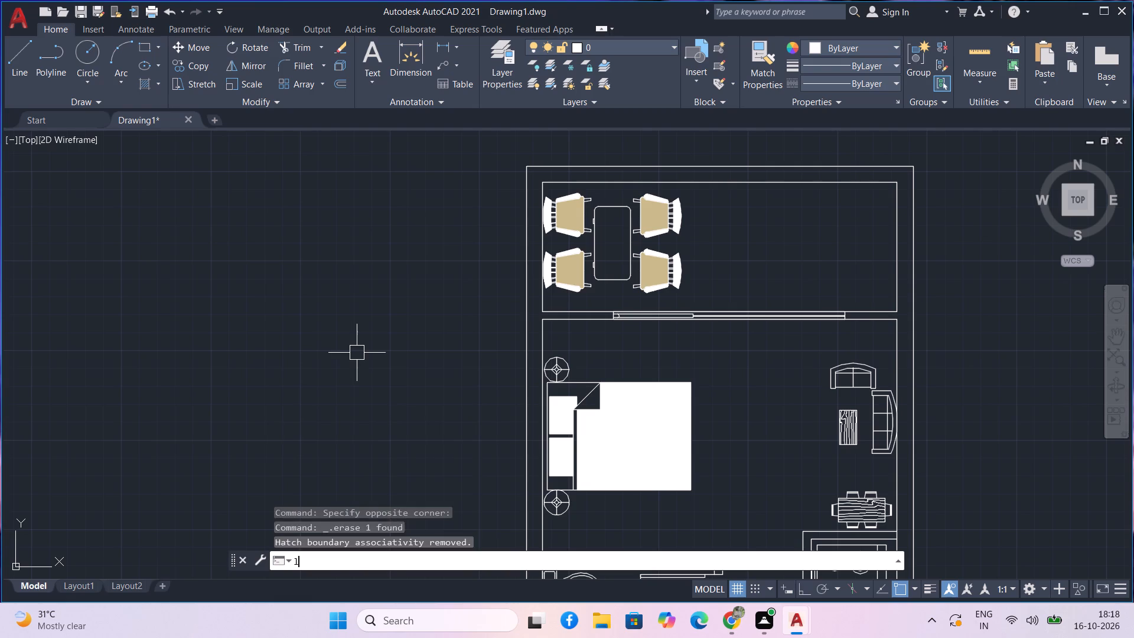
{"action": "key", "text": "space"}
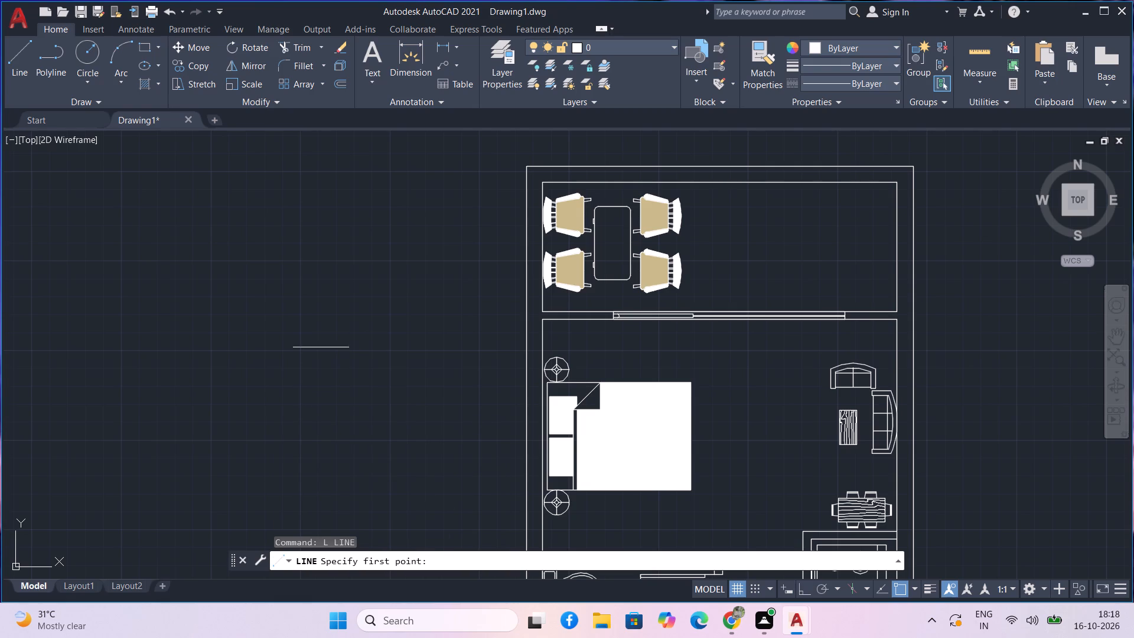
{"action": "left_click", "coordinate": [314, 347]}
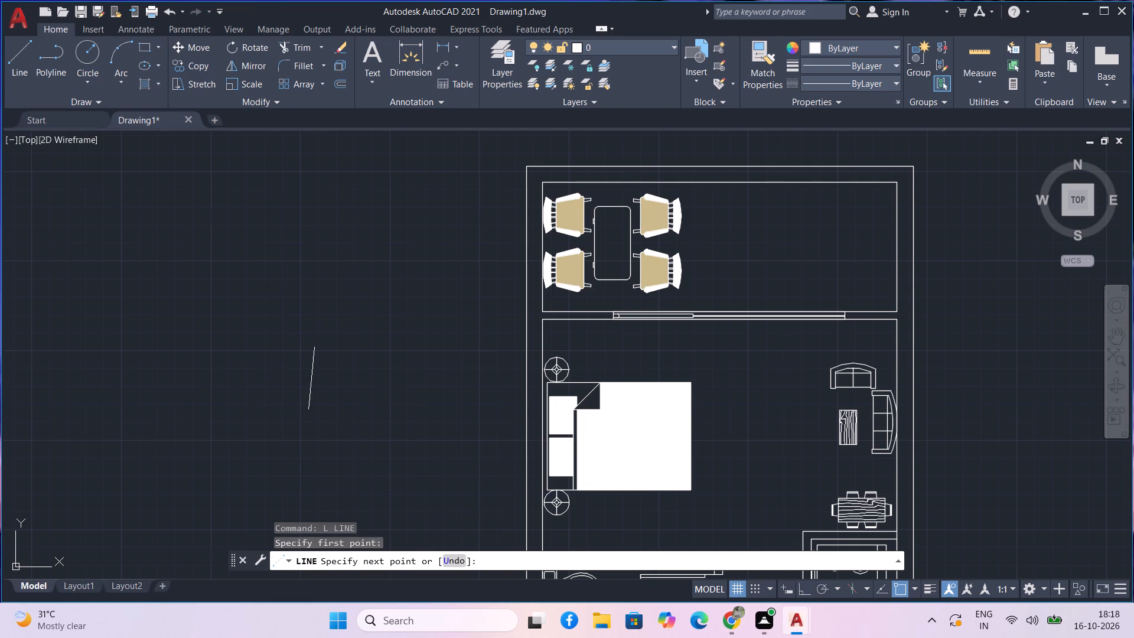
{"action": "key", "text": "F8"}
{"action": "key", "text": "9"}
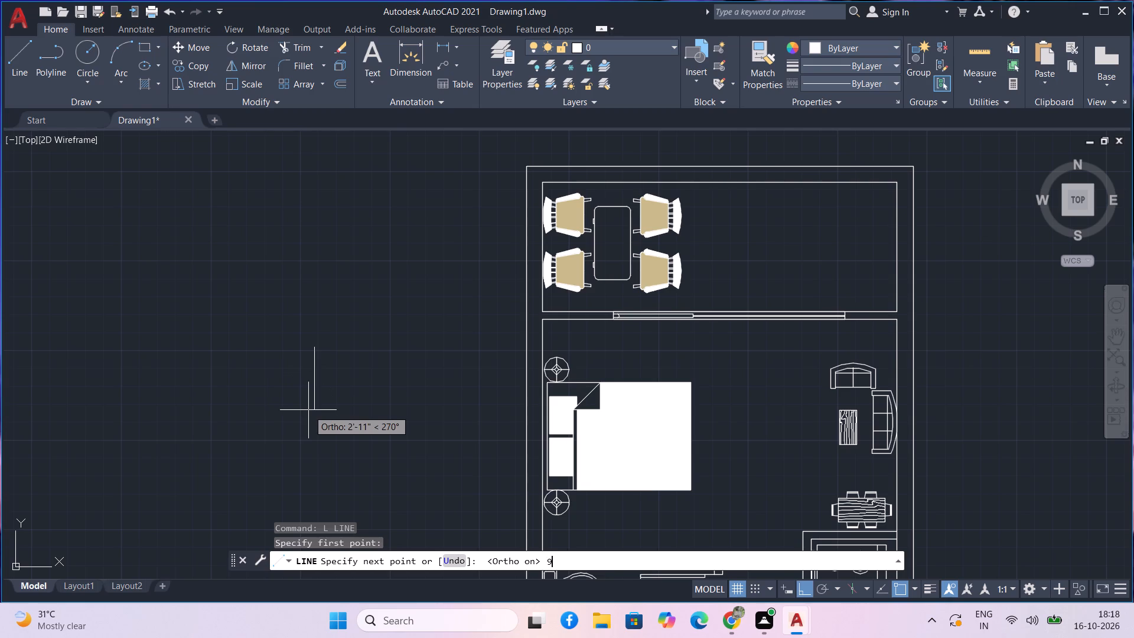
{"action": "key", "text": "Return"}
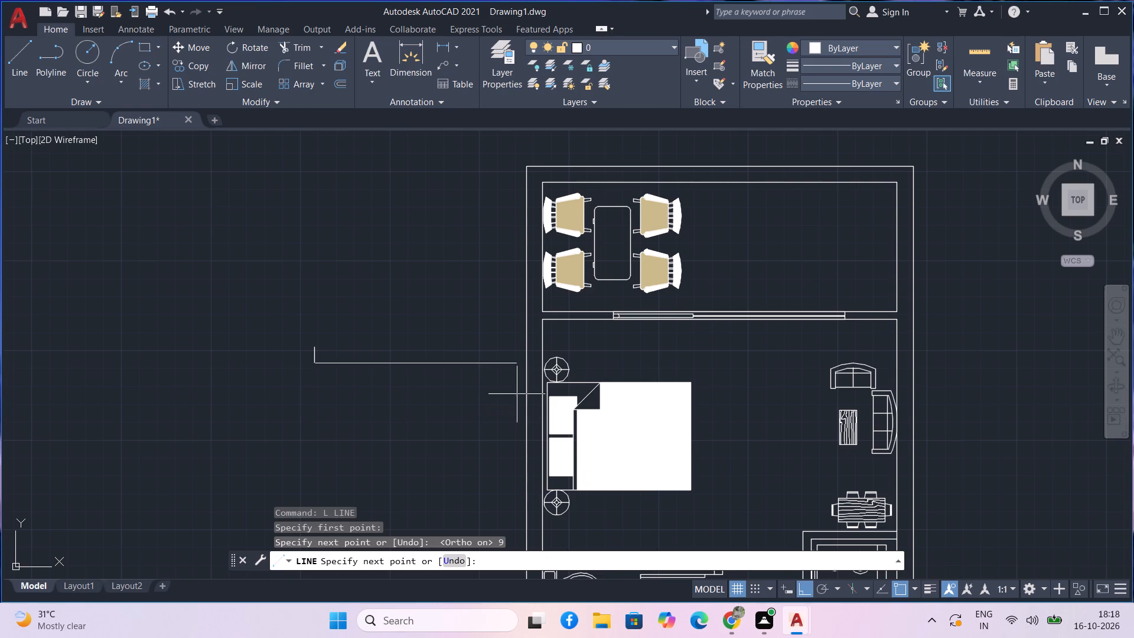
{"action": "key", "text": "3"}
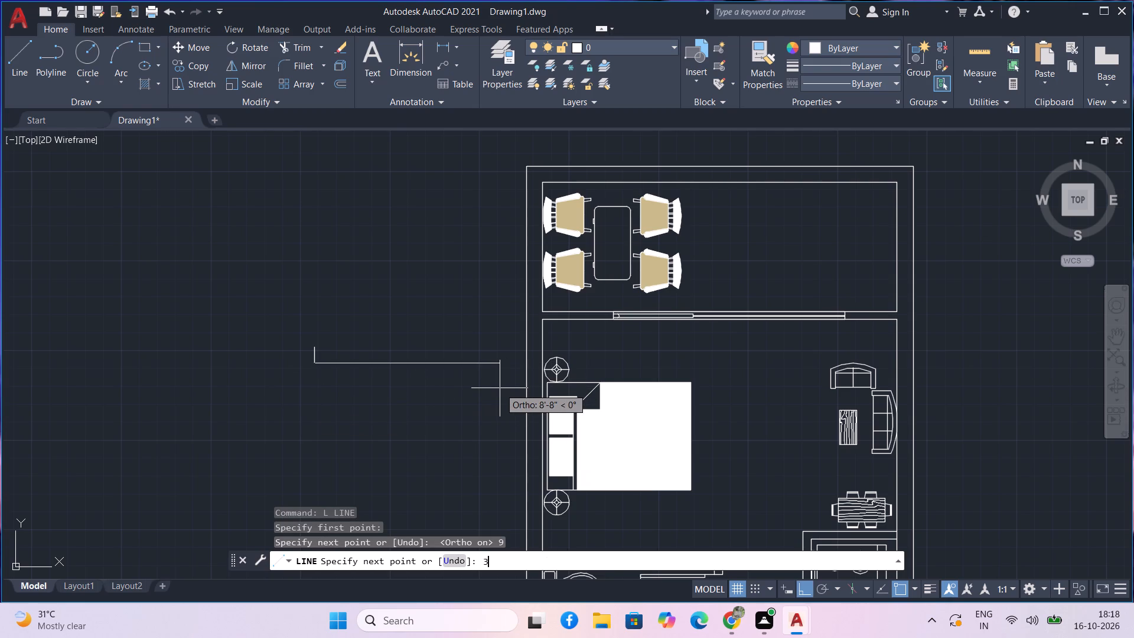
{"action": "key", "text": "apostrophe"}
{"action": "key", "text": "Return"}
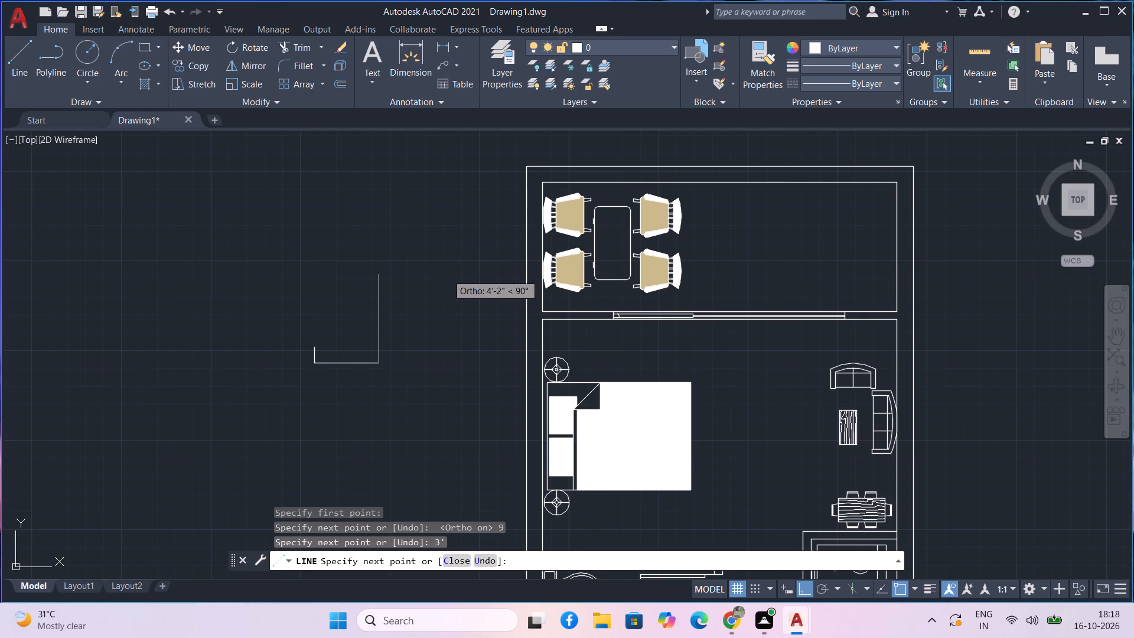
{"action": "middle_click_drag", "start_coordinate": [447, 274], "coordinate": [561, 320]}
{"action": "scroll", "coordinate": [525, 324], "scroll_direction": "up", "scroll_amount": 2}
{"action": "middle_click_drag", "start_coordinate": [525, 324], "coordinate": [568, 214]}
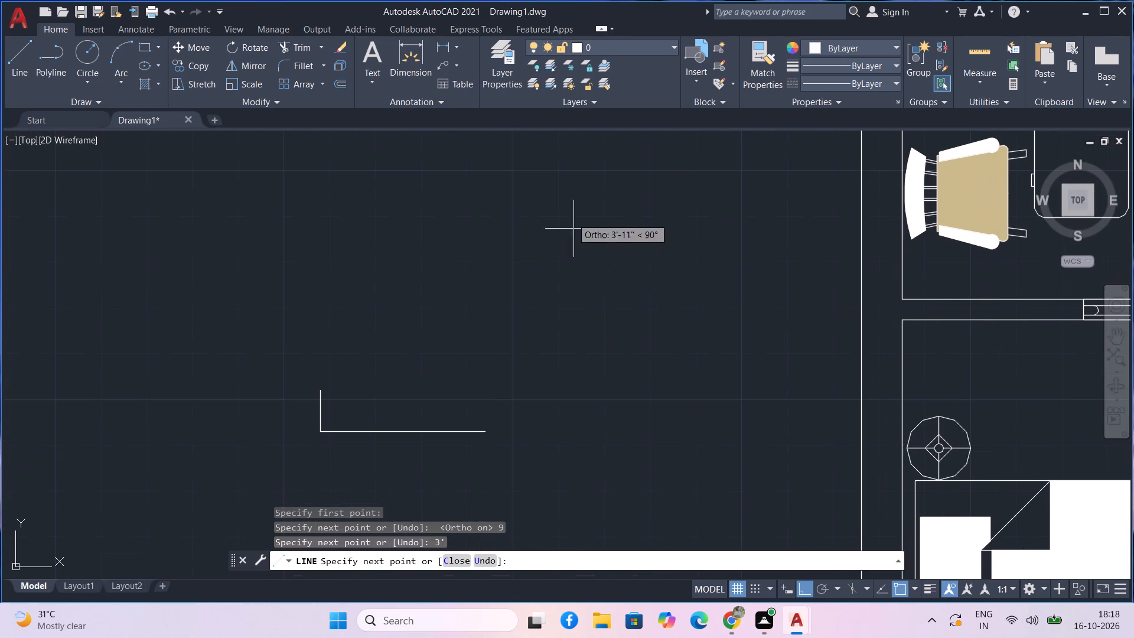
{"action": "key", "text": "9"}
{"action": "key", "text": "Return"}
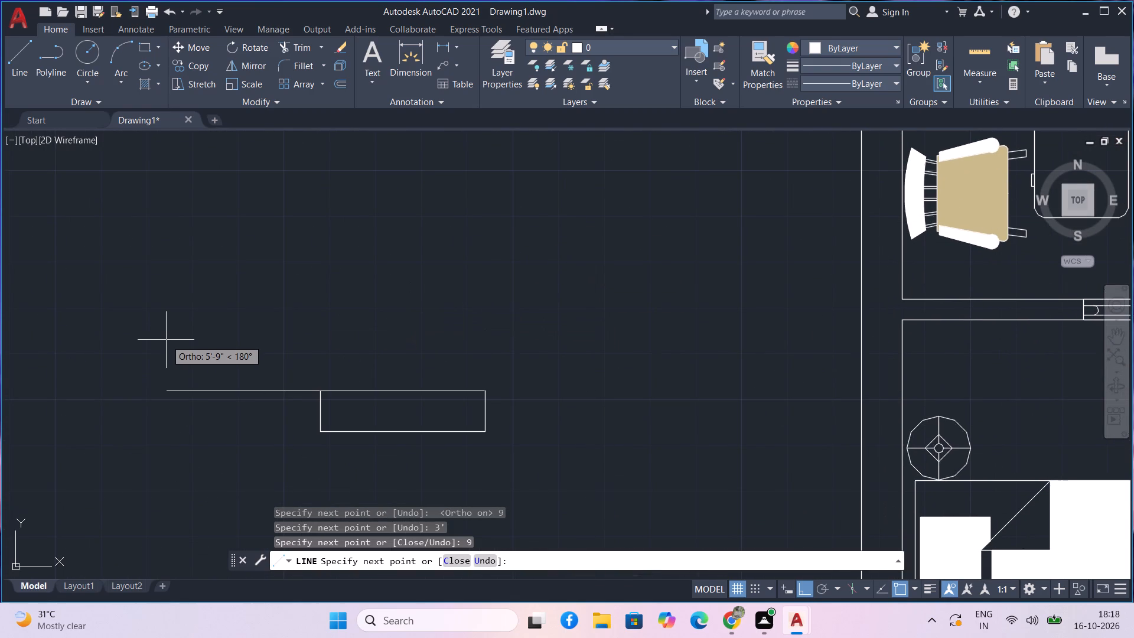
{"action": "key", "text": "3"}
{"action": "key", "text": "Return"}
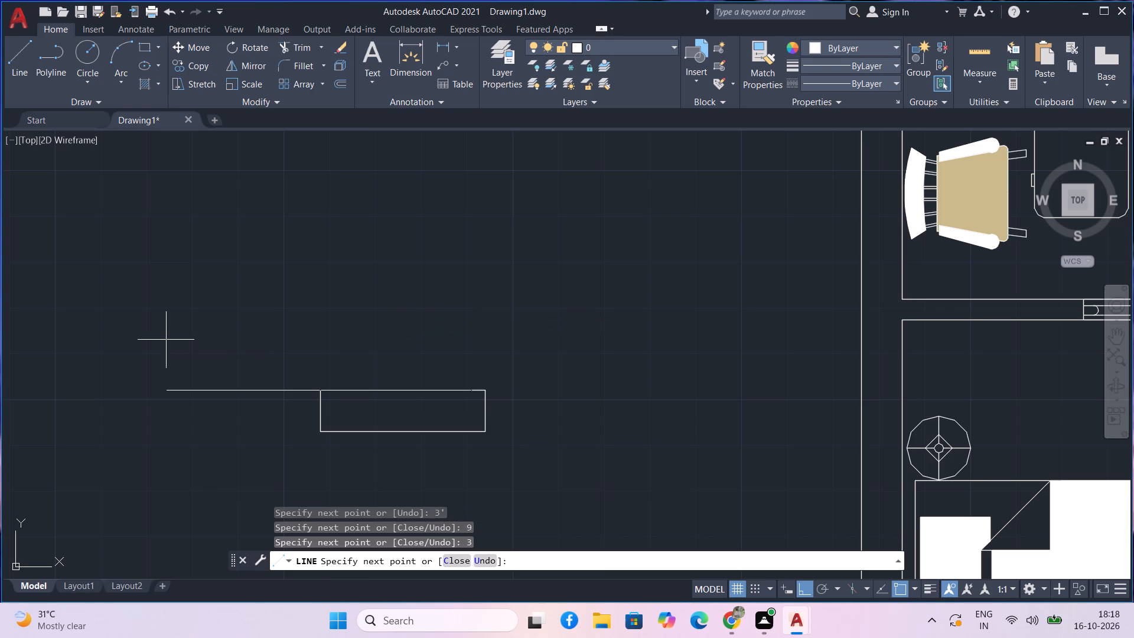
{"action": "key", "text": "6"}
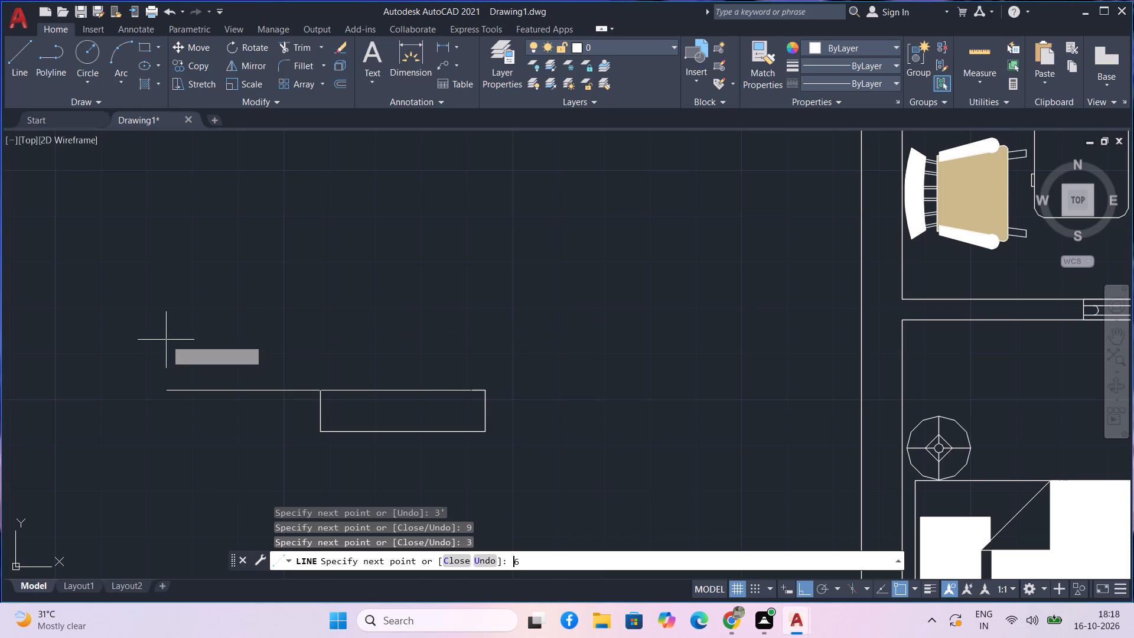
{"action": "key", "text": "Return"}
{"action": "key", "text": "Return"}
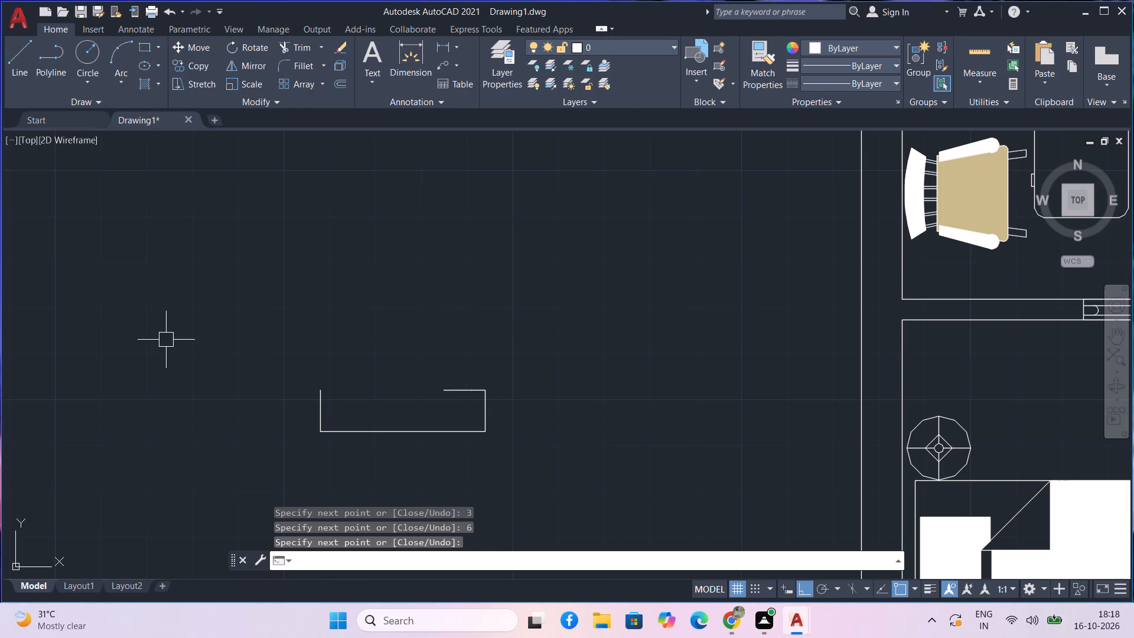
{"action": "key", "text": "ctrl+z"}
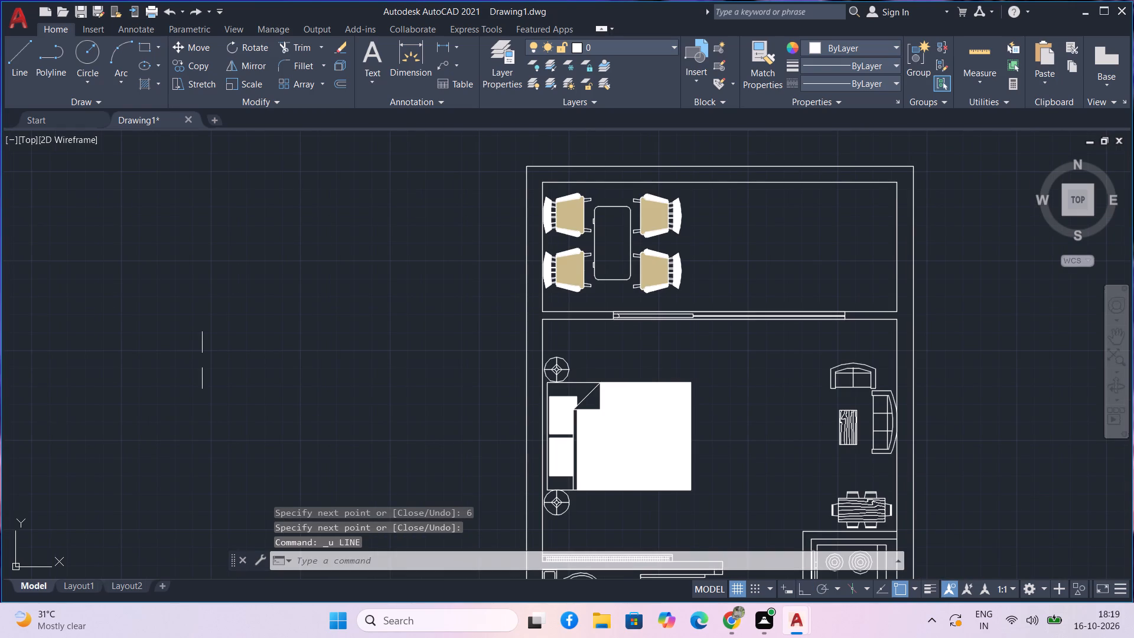
Draw a closed 3' by 9" rectangle from orthogonal lines in the empty space west of the floor plan.
{"action": "key", "text": "l"}
{"action": "key", "text": "space"}
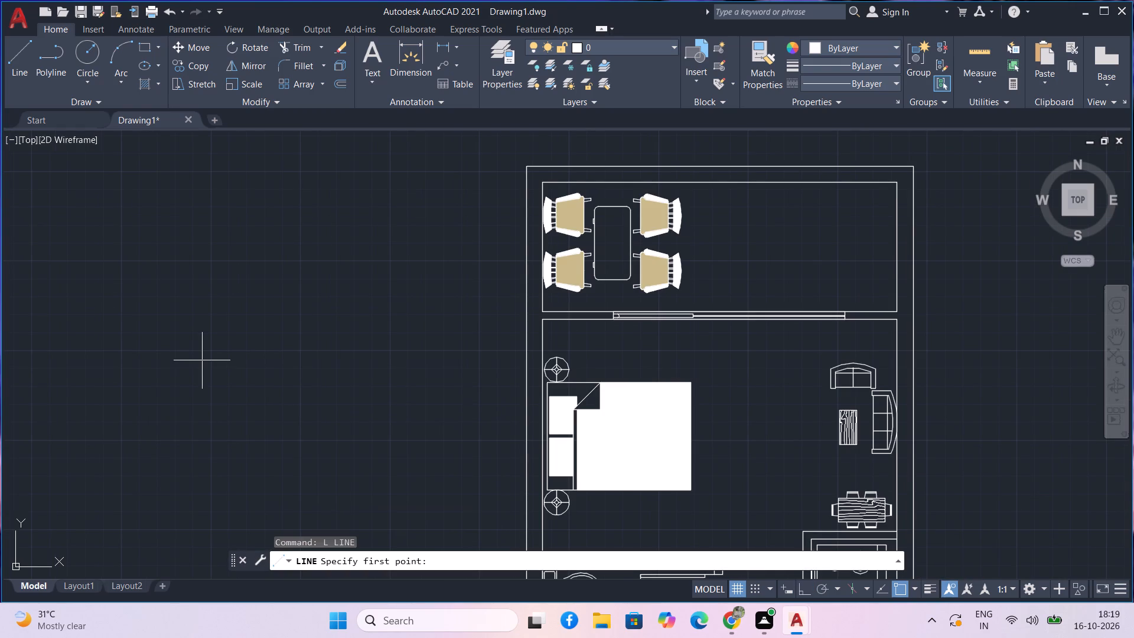
{"action": "left_click_drag", "start_coordinate": [266, 356], "coordinate": [268, 362]}
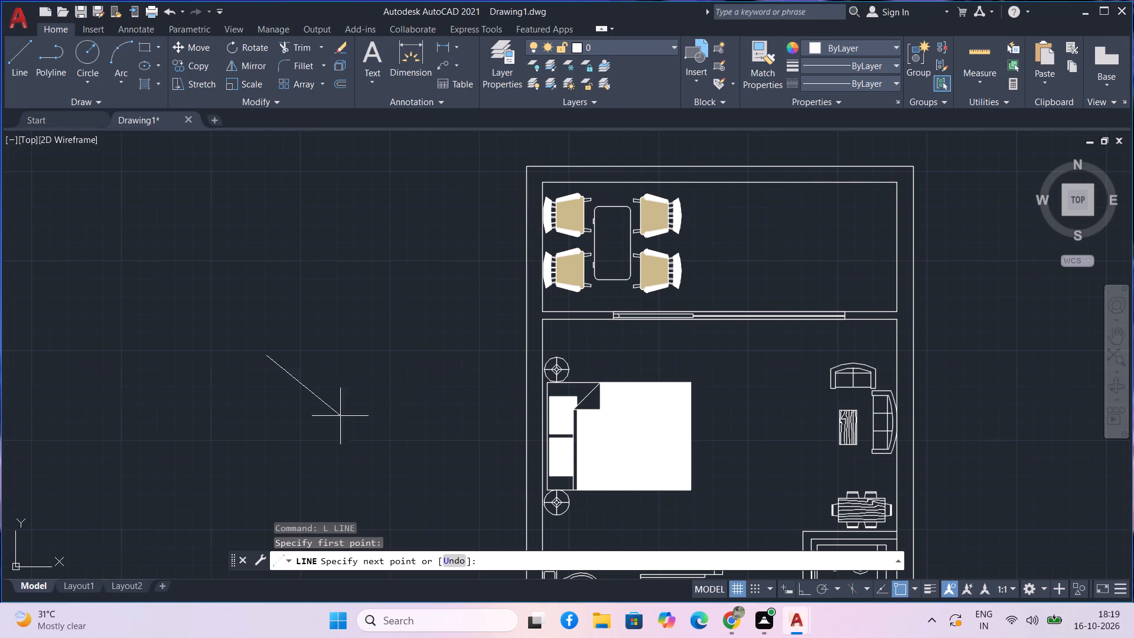
{"action": "key", "text": "F8"}
{"action": "key", "text": "9"}
{"action": "key", "text": "Return"}
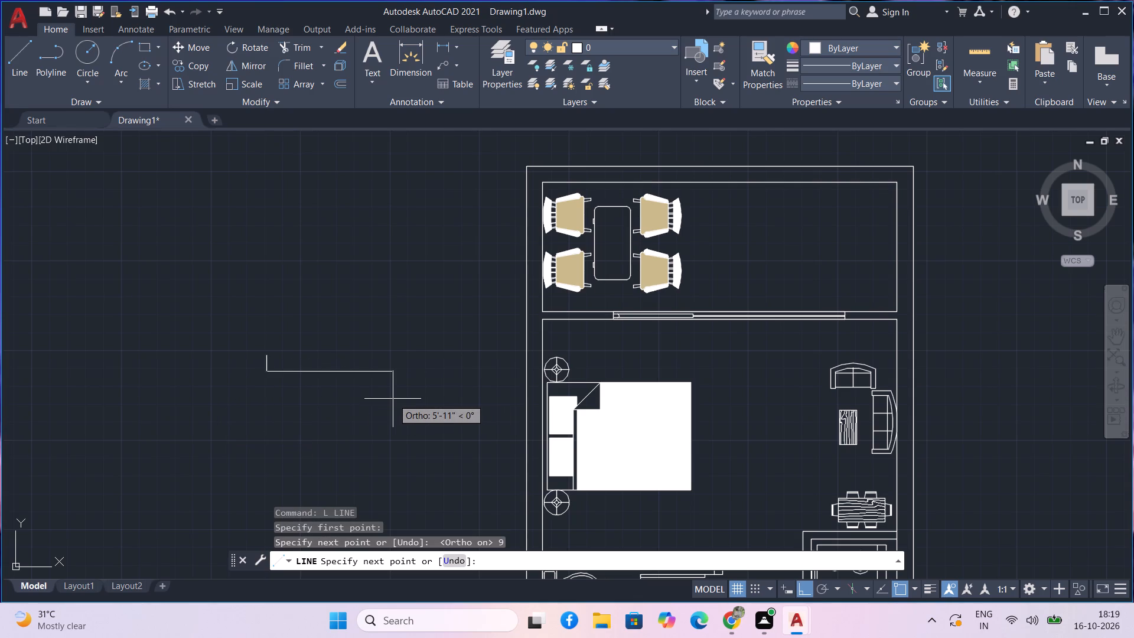
{"action": "type", "text": "3'"}
{"action": "key", "text": "Return"}
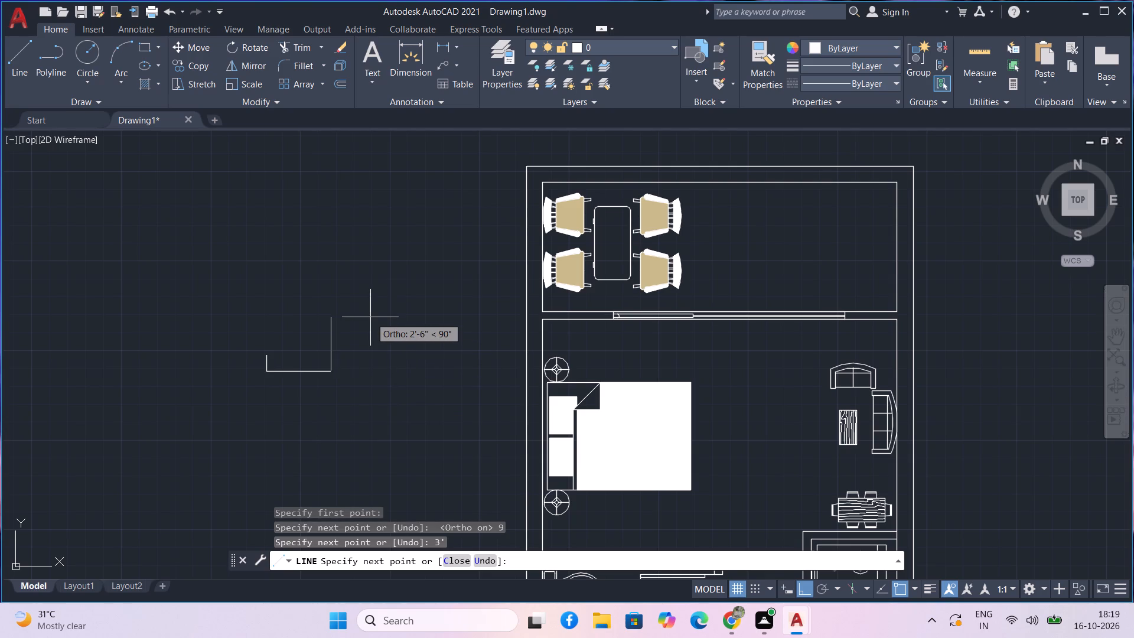
{"action": "key", "text": "9"}
{"action": "key", "text": "Return"}
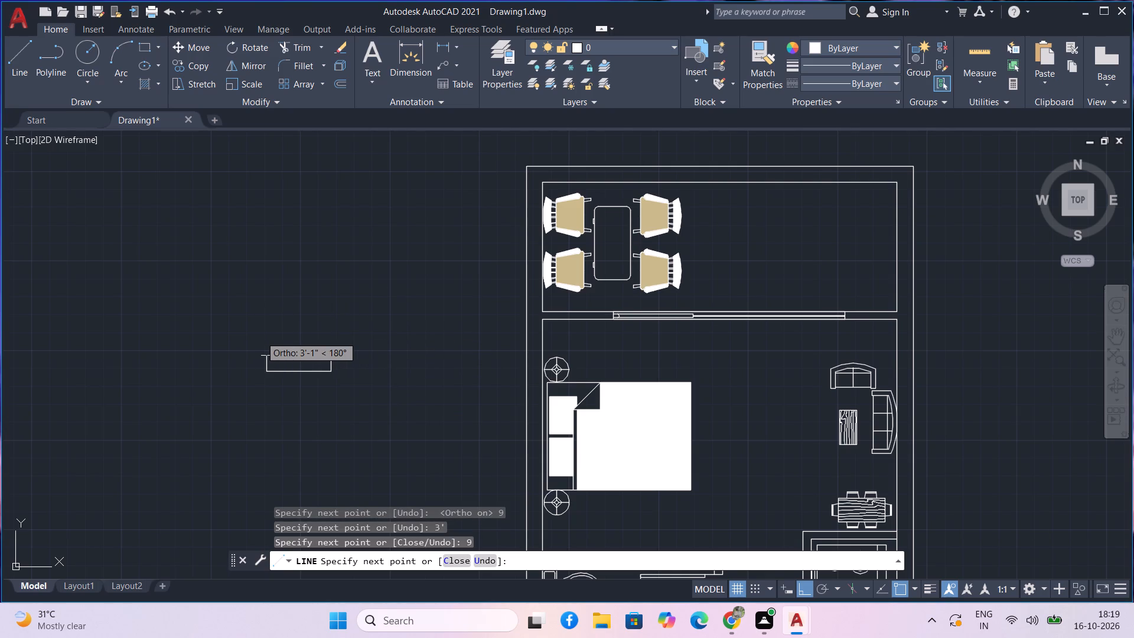
{"action": "type", "text": "3'"}
{"action": "key", "text": "Return"}
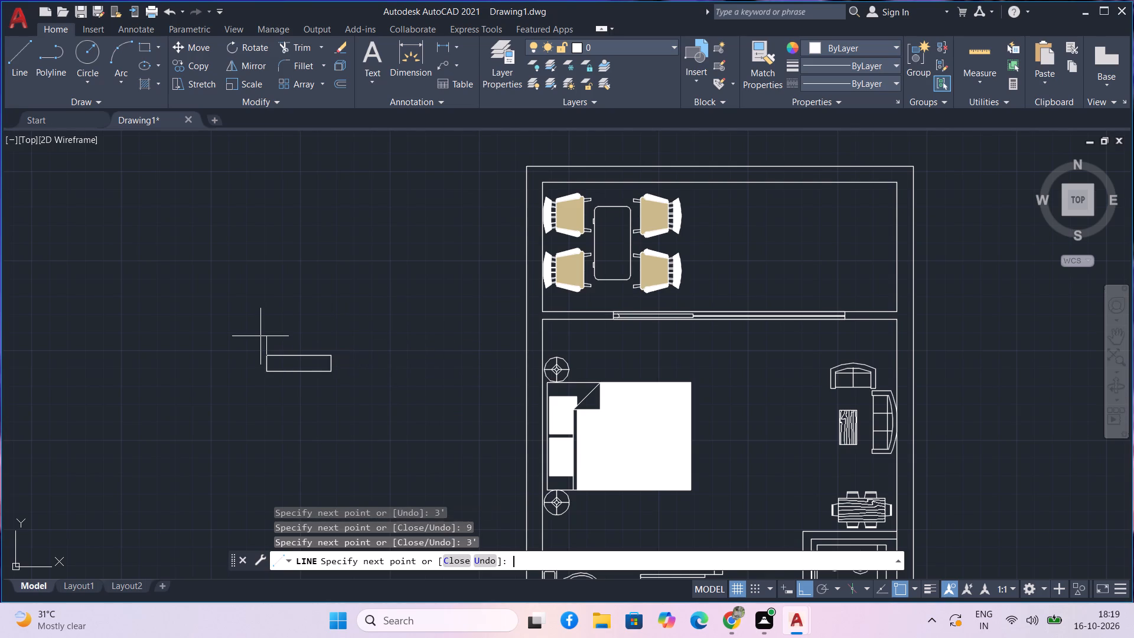
{"action": "key", "text": "Return"}
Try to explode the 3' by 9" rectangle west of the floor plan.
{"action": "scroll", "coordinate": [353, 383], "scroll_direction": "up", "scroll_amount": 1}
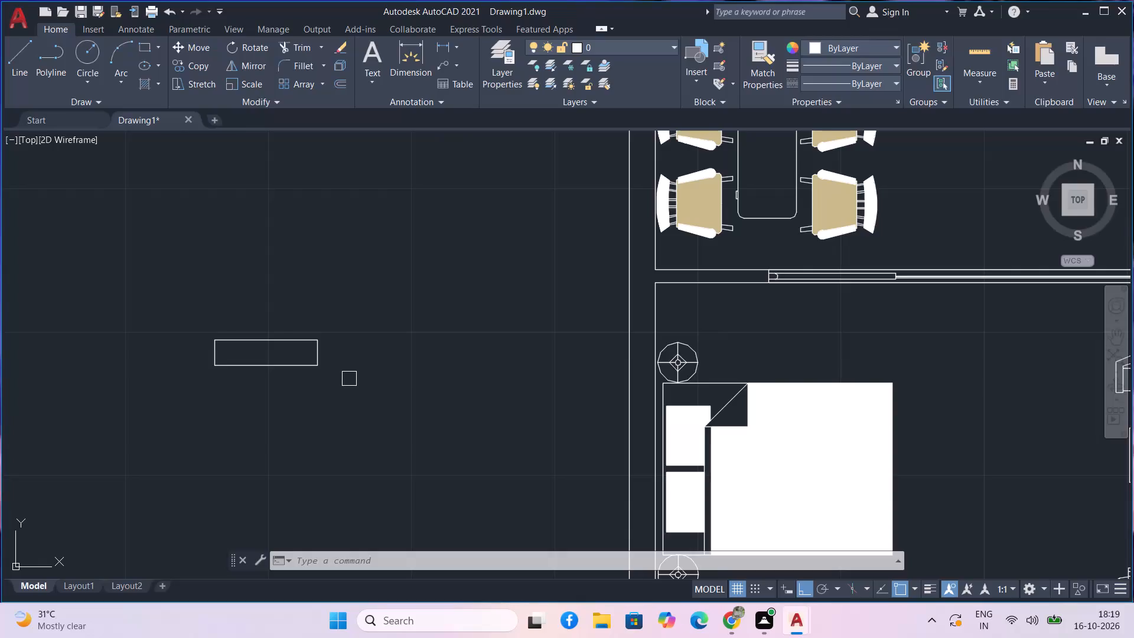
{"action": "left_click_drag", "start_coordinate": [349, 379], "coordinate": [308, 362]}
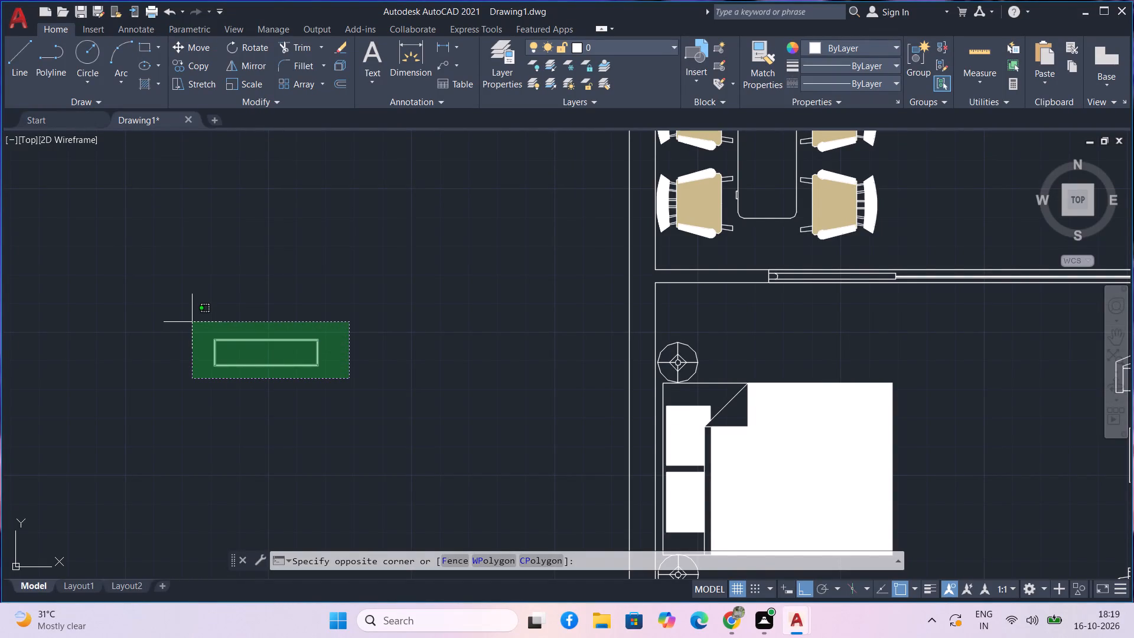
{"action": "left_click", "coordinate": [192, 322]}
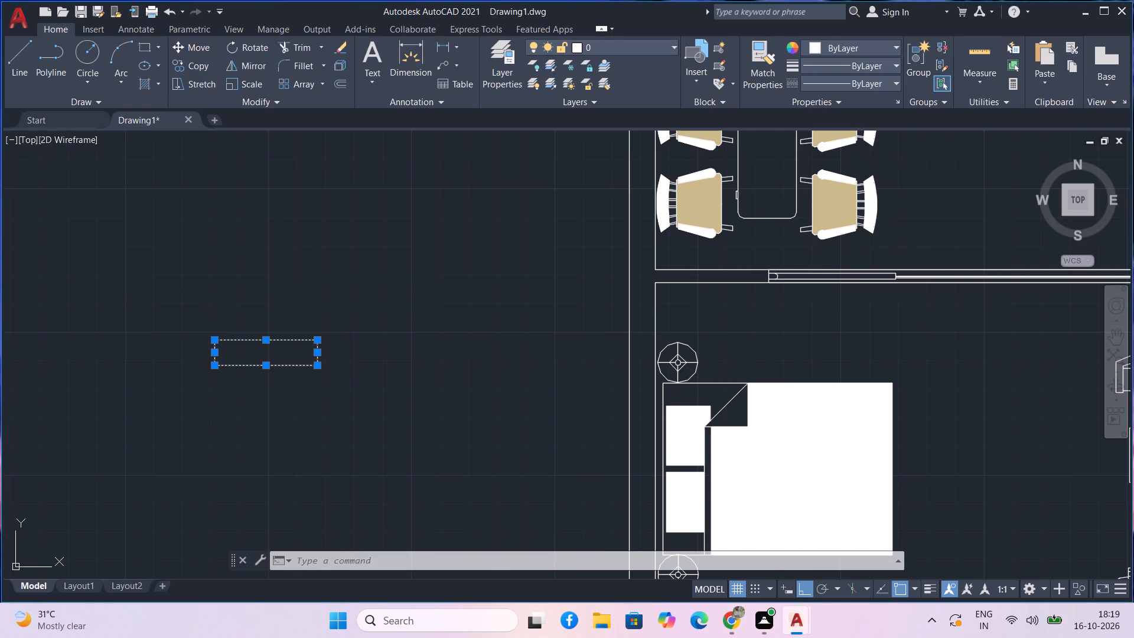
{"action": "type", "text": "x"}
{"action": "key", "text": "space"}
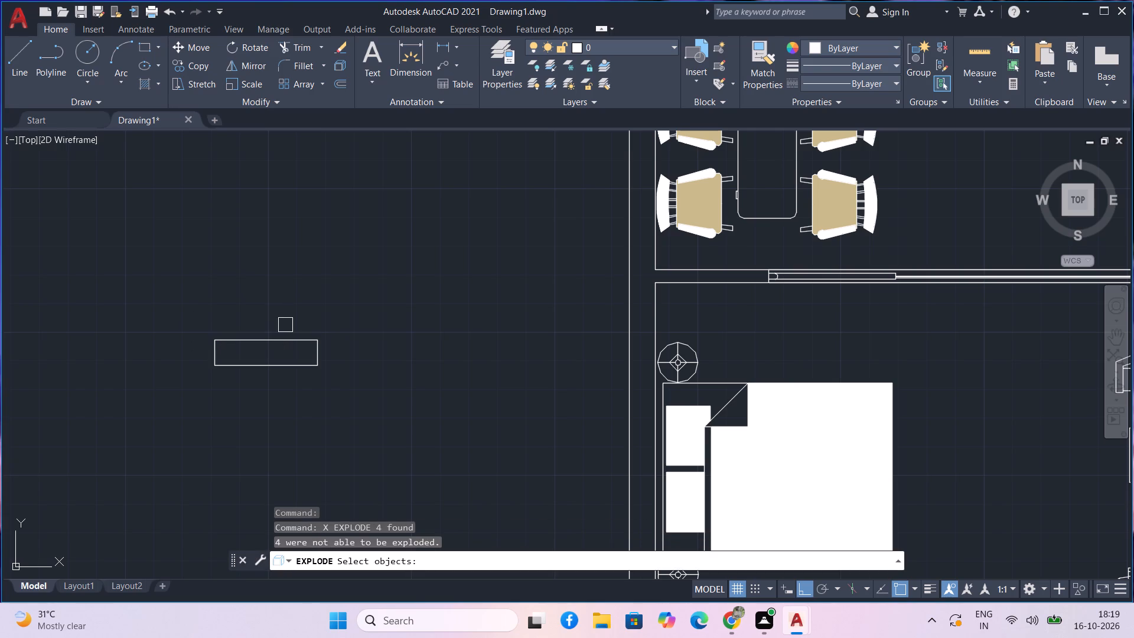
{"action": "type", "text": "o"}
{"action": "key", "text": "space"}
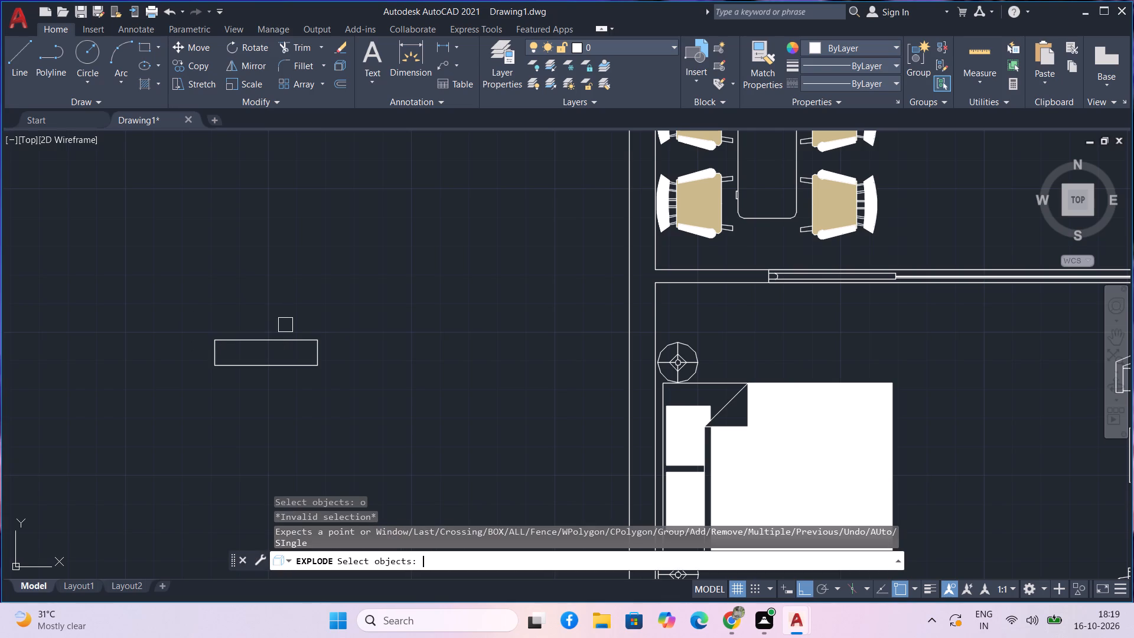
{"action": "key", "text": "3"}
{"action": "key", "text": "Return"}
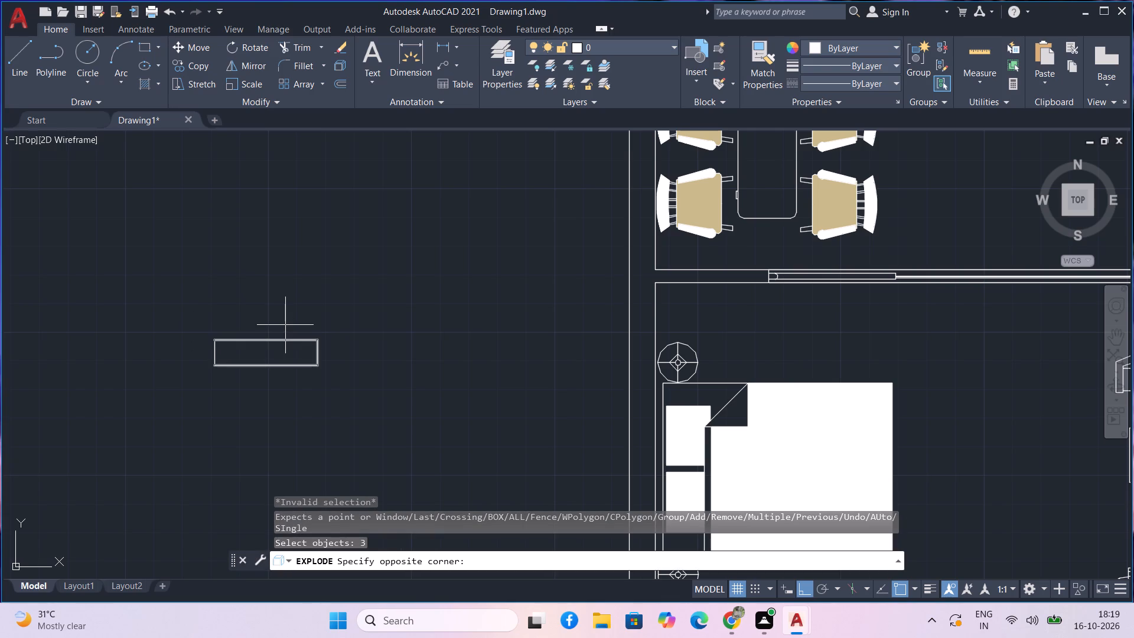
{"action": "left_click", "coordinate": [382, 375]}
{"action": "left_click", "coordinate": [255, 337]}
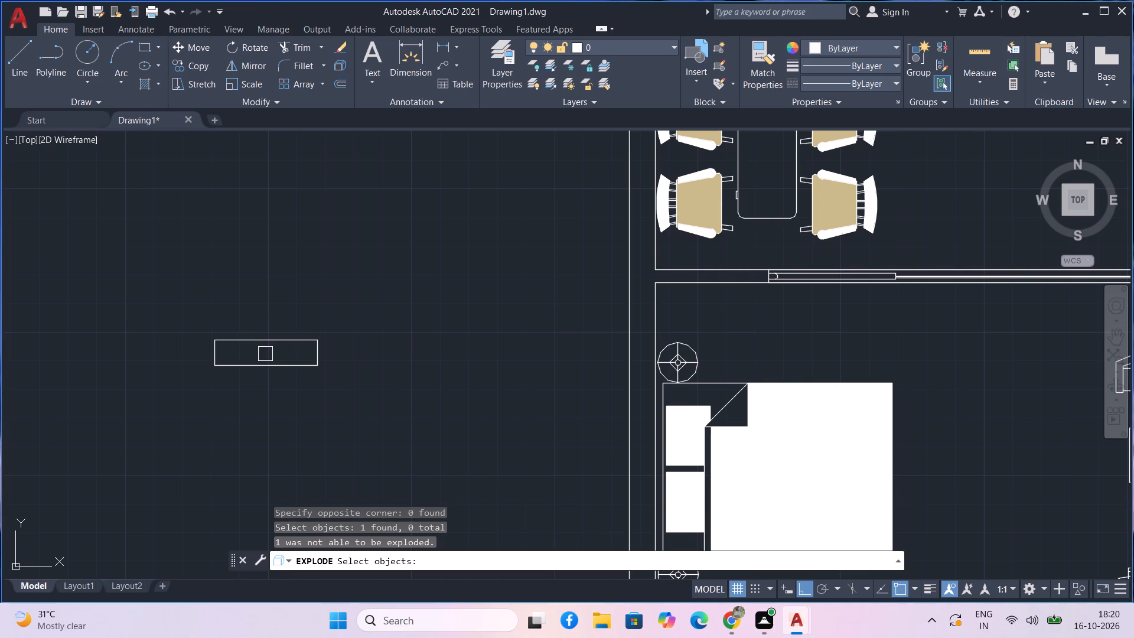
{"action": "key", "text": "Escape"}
Offset the two 3' long edges of the small rectangle inward by 3".
{"action": "type", "text": "o"}
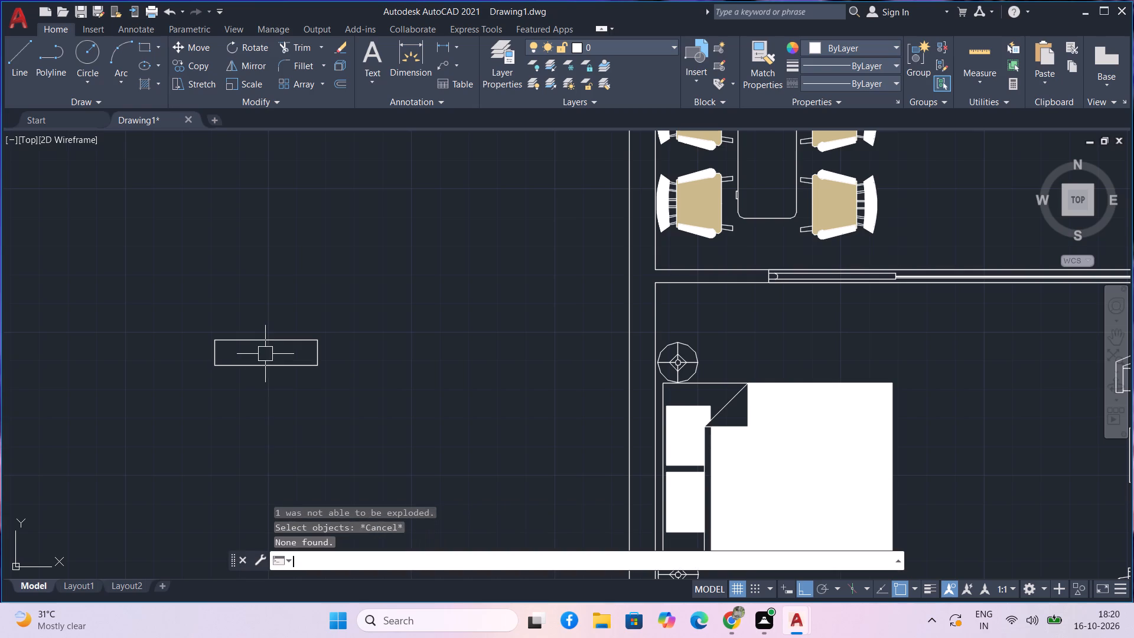
{"action": "key", "text": "space"}
{"action": "key", "text": "3"}
{"action": "key", "text": "Return"}
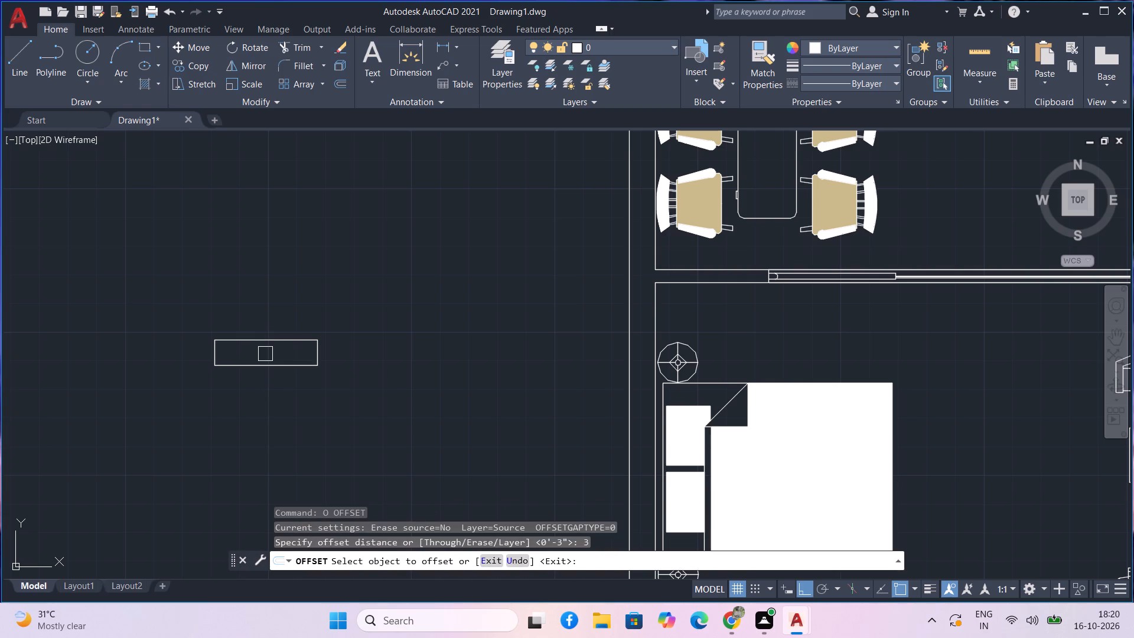
{"action": "left_click", "coordinate": [265, 342]}
{"action": "left_click", "coordinate": [261, 356]}
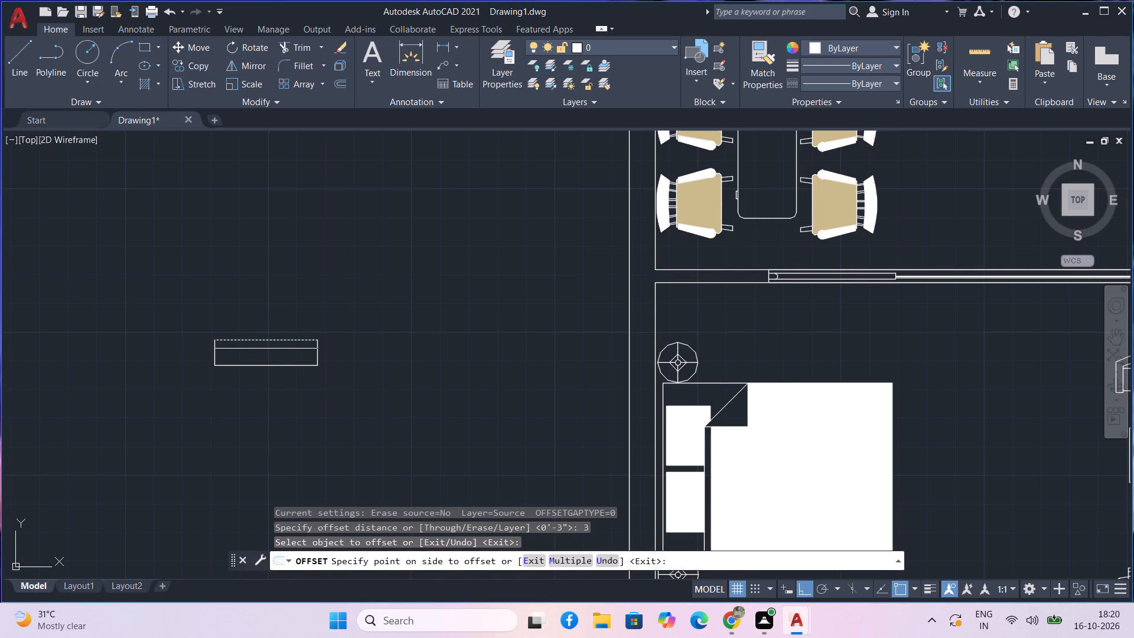
{"action": "left_click", "coordinate": [262, 371]}
{"action": "left_click", "coordinate": [261, 358]}
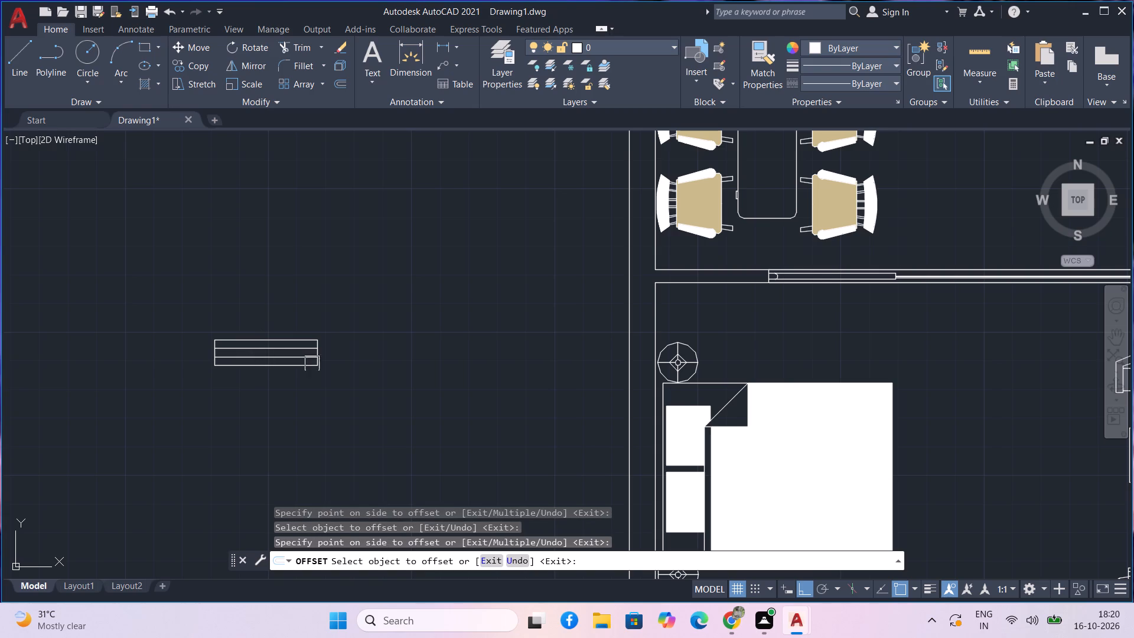
{"action": "scroll", "coordinate": [325, 364], "scroll_direction": "up", "scroll_amount": 1}
{"action": "middle_click_drag", "start_coordinate": [325, 364], "coordinate": [346, 386]}
{"action": "scroll", "coordinate": [346, 386], "scroll_direction": "down", "scroll_amount": 1}
{"action": "scroll", "coordinate": [393, 395], "scroll_direction": "down", "scroll_amount": 1}
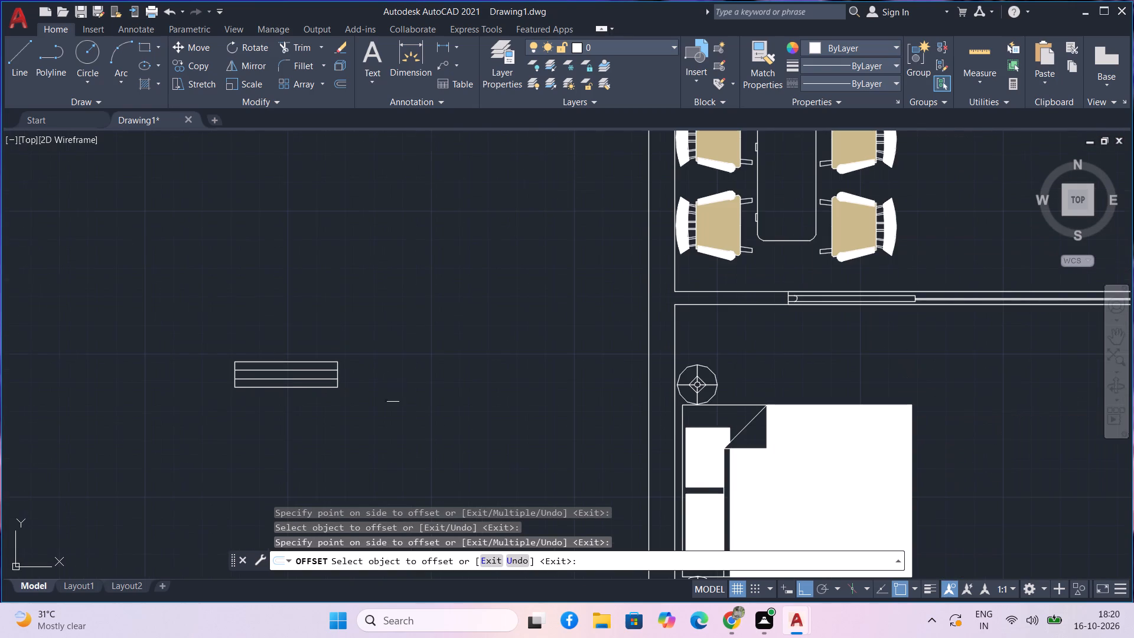
{"action": "scroll", "coordinate": [393, 395], "scroll_direction": "down", "scroll_amount": 1}
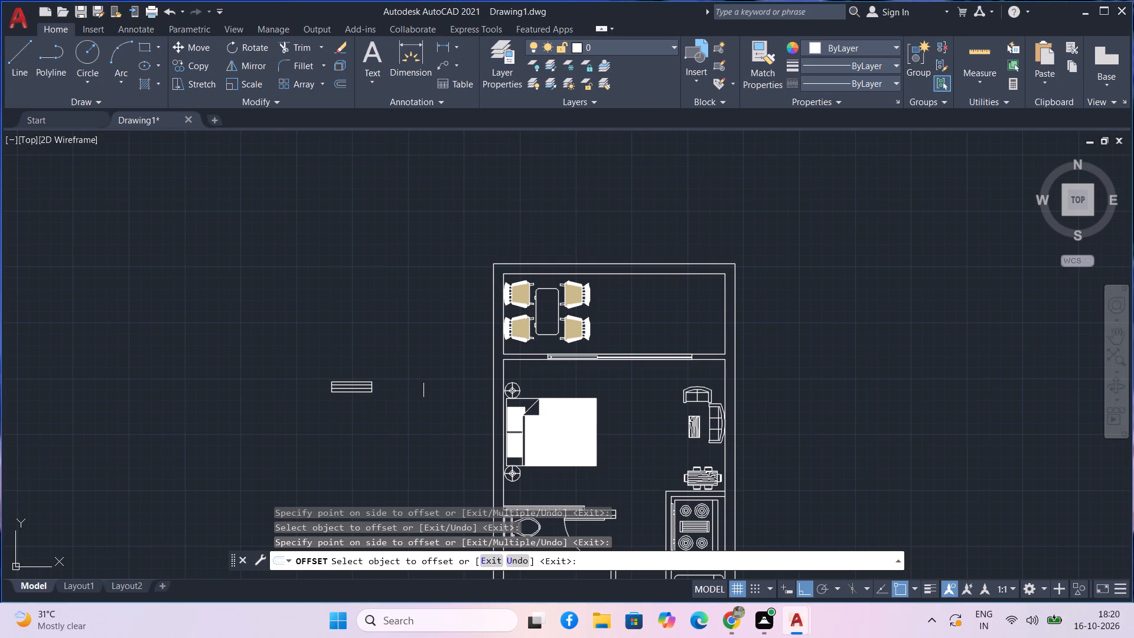
Finish offsetting and join the lines of the 3' by 9" window symbol west of the floor plan.
{"action": "middle_click_drag", "start_coordinate": [435, 389], "coordinate": [312, 361]}
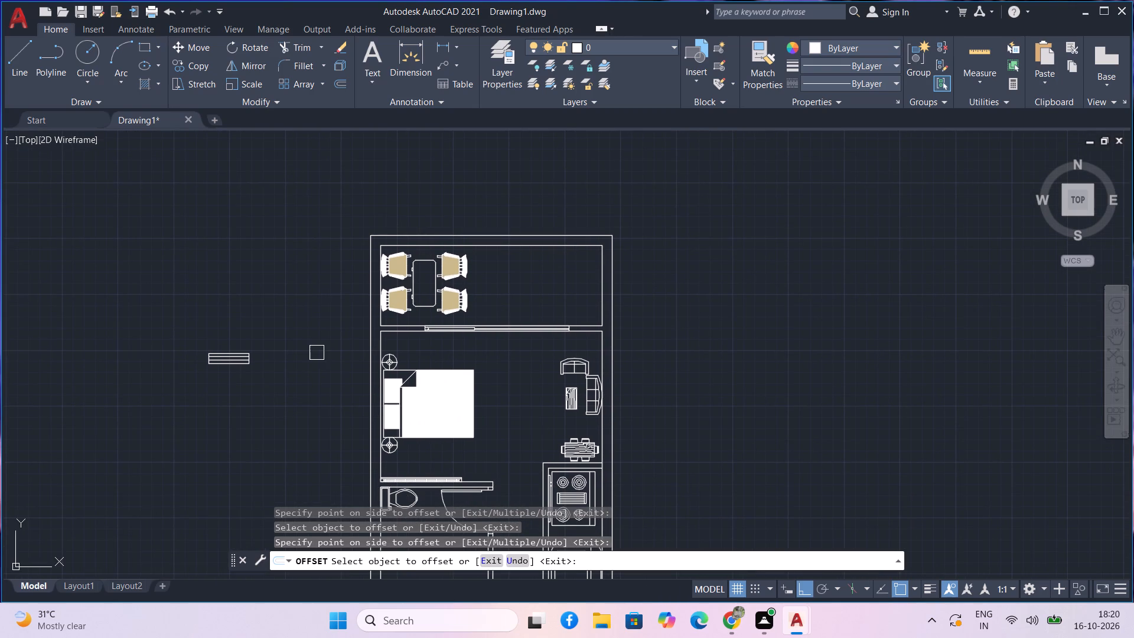
{"action": "middle_click_drag", "start_coordinate": [318, 347], "coordinate": [314, 329]}
{"action": "middle_click_drag", "start_coordinate": [314, 350], "coordinate": [311, 331]}
{"action": "scroll", "coordinate": [311, 331], "scroll_direction": "up", "scroll_amount": 1}
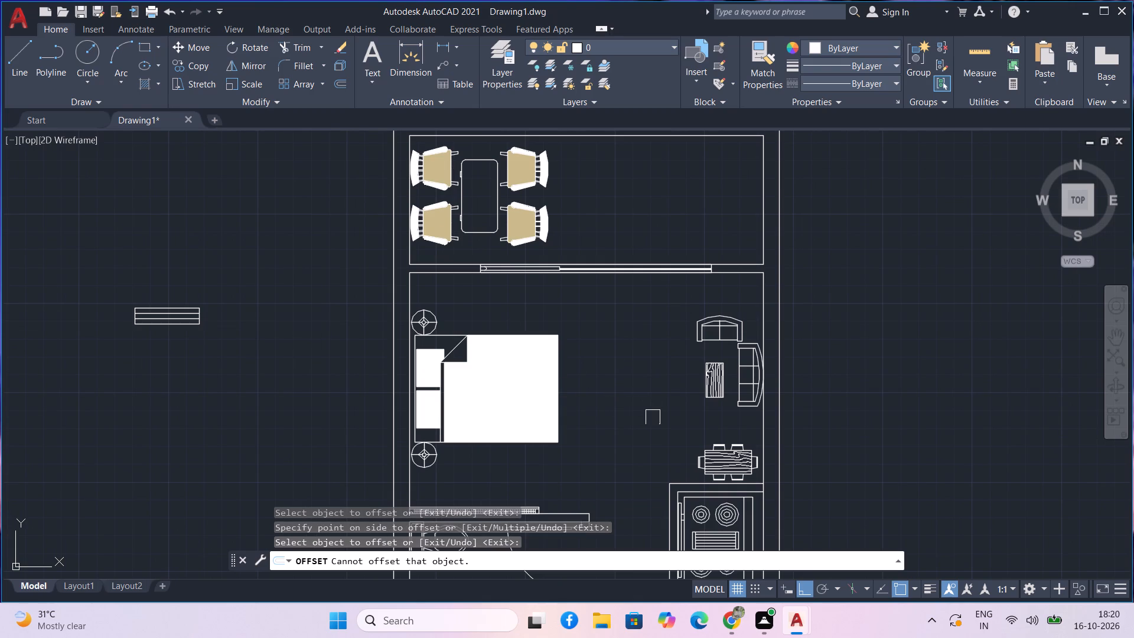
{"action": "left_click", "coordinate": [305, 328]}
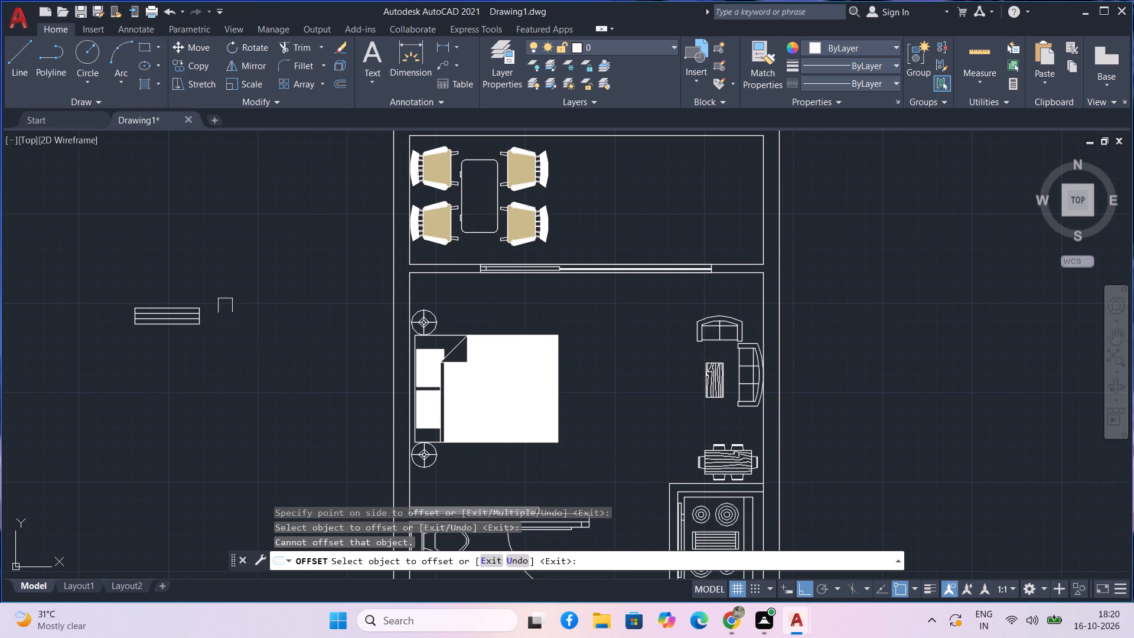
{"action": "key", "text": "space"}
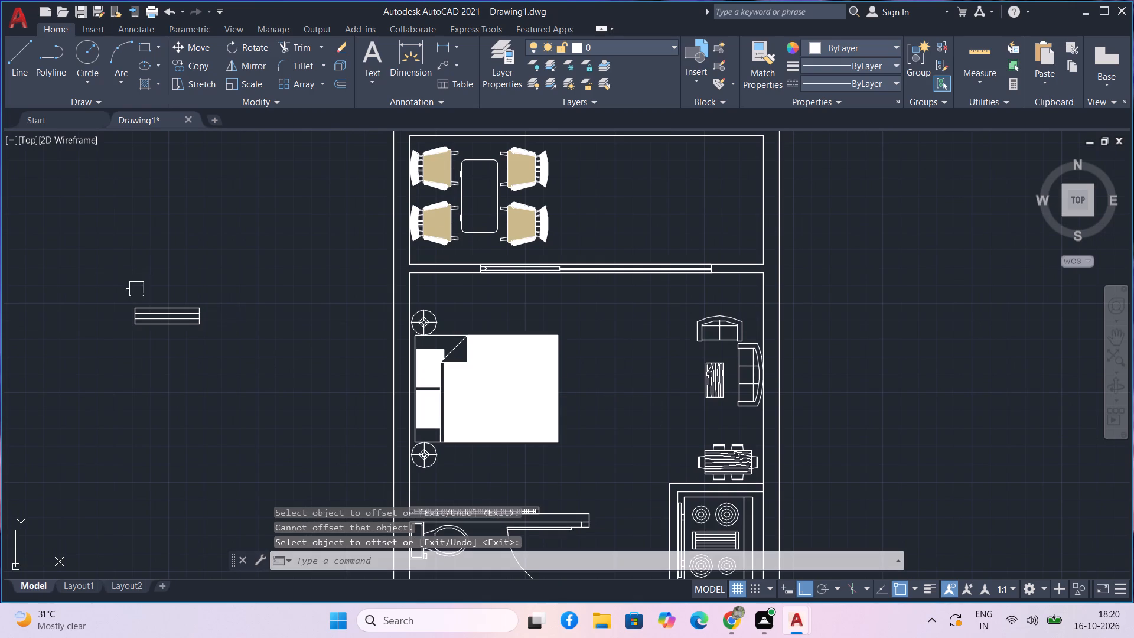
{"action": "left_click_drag", "start_coordinate": [256, 347], "coordinate": [248, 342]}
{"action": "left_click", "coordinate": [119, 250]}
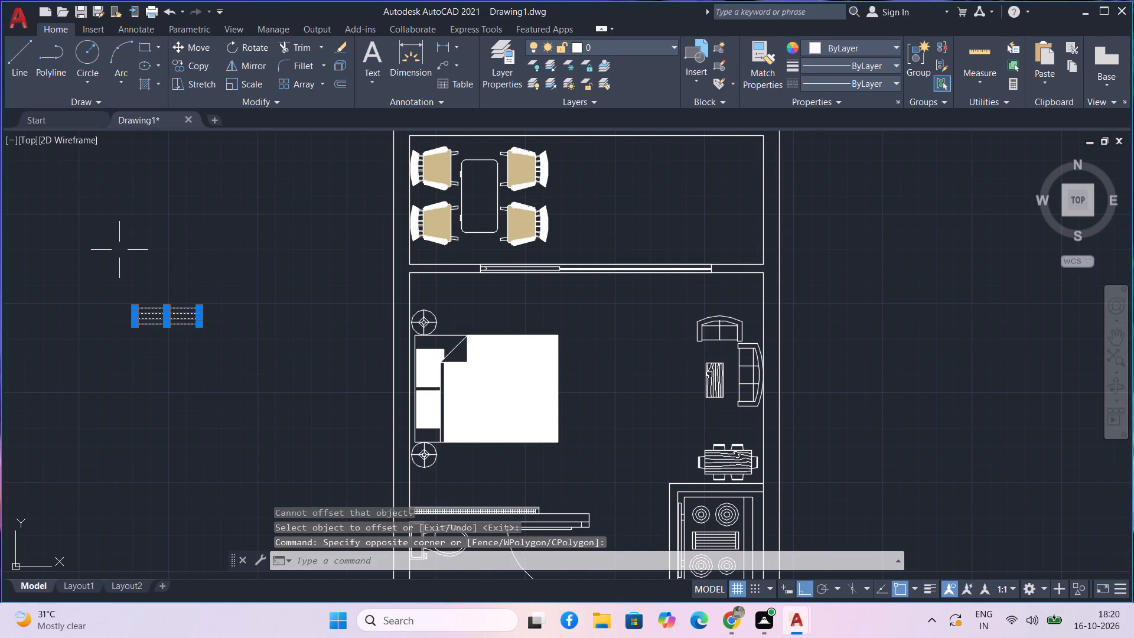
{"action": "type", "text": "j"}
{"action": "key", "text": "space"}
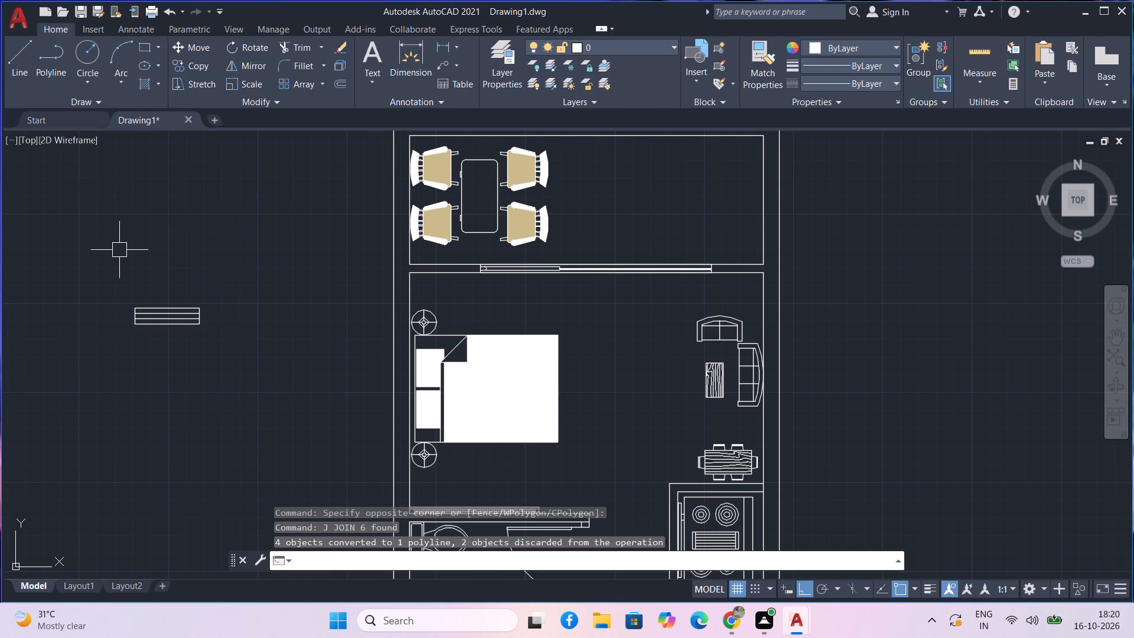
Copy the whole window symbol straight down into the empty space below the original.
{"action": "left_click", "coordinate": [206, 350]}
{"action": "left_click", "coordinate": [120, 292]}
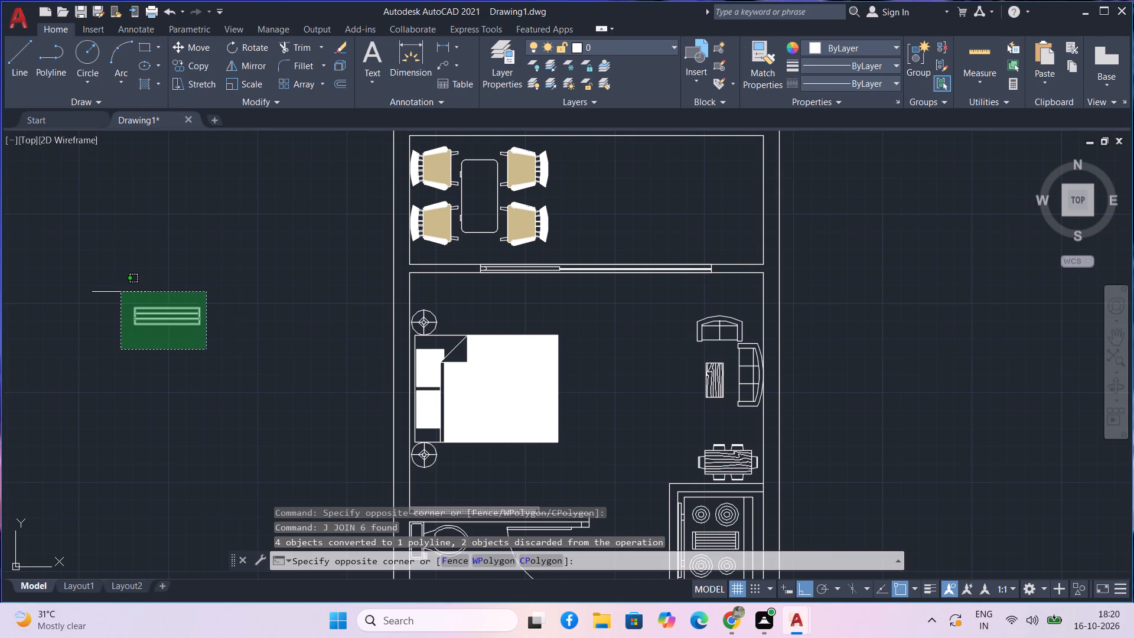
{"action": "key", "text": "c"}
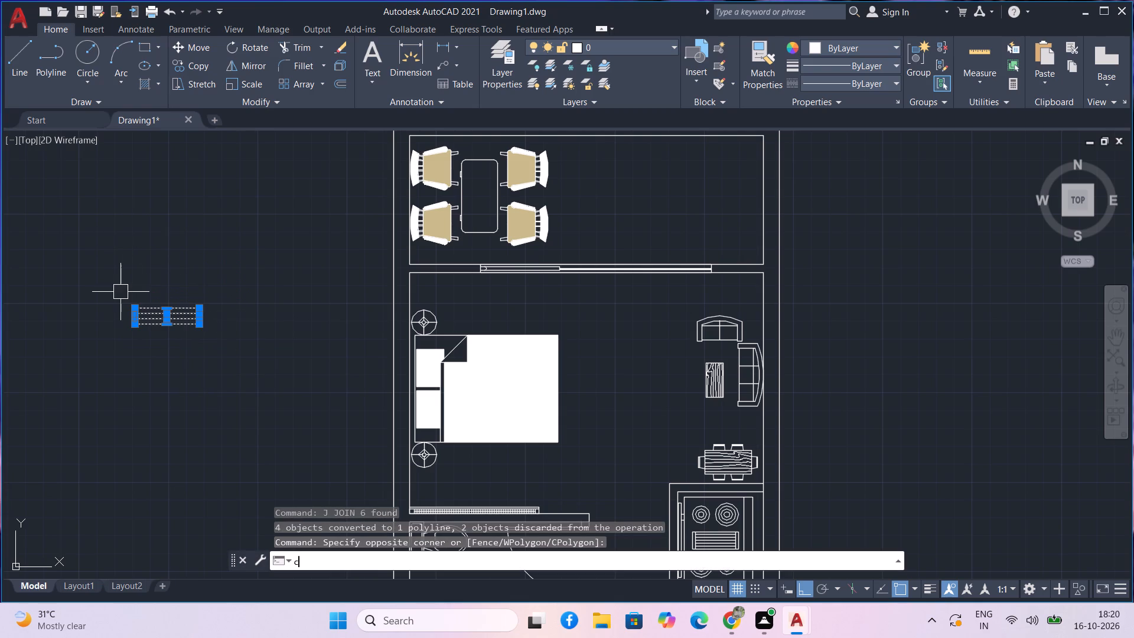
{"action": "type", "text": "o"}
{"action": "key", "text": "space"}
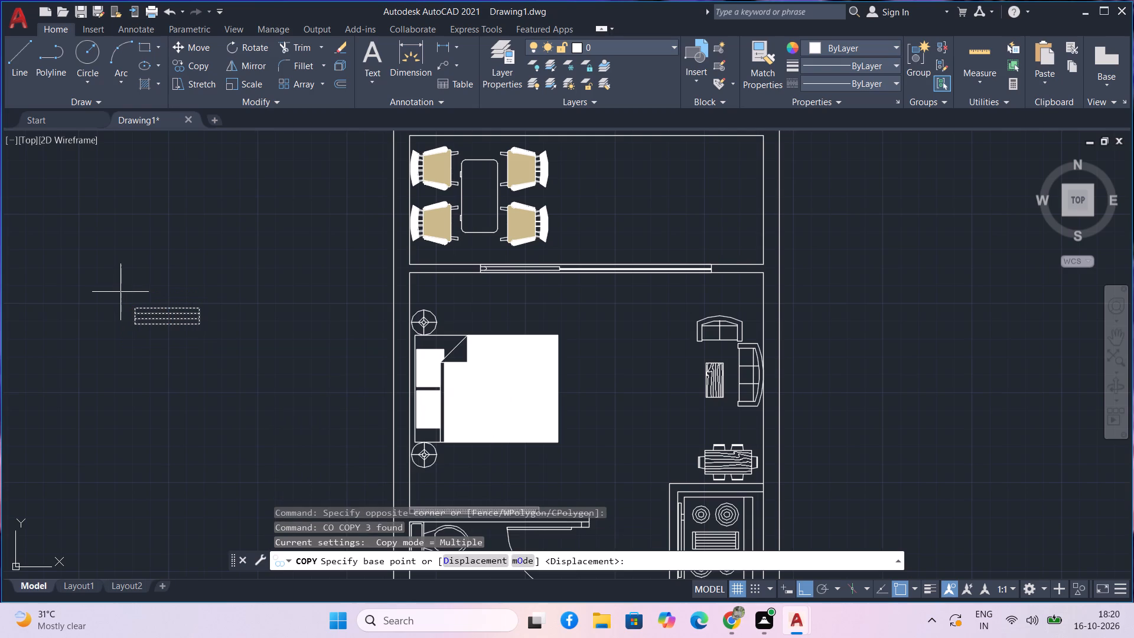
{"action": "left_click_drag", "start_coordinate": [182, 326], "coordinate": [183, 334]}
{"action": "left_click", "coordinate": [217, 431]}
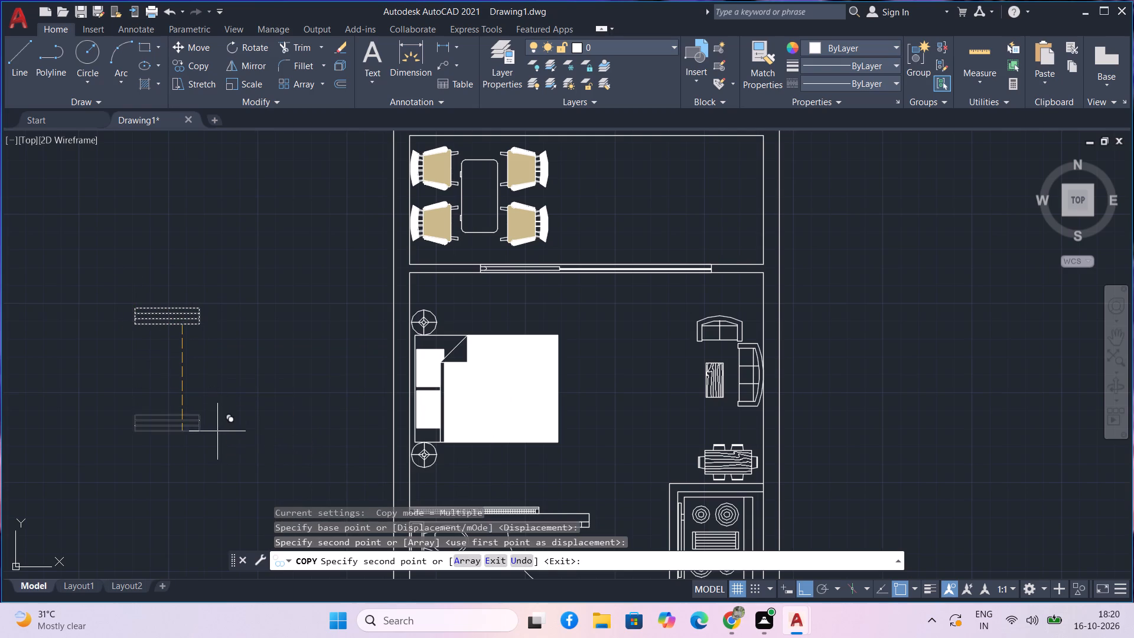
{"action": "key", "text": "Escape"}
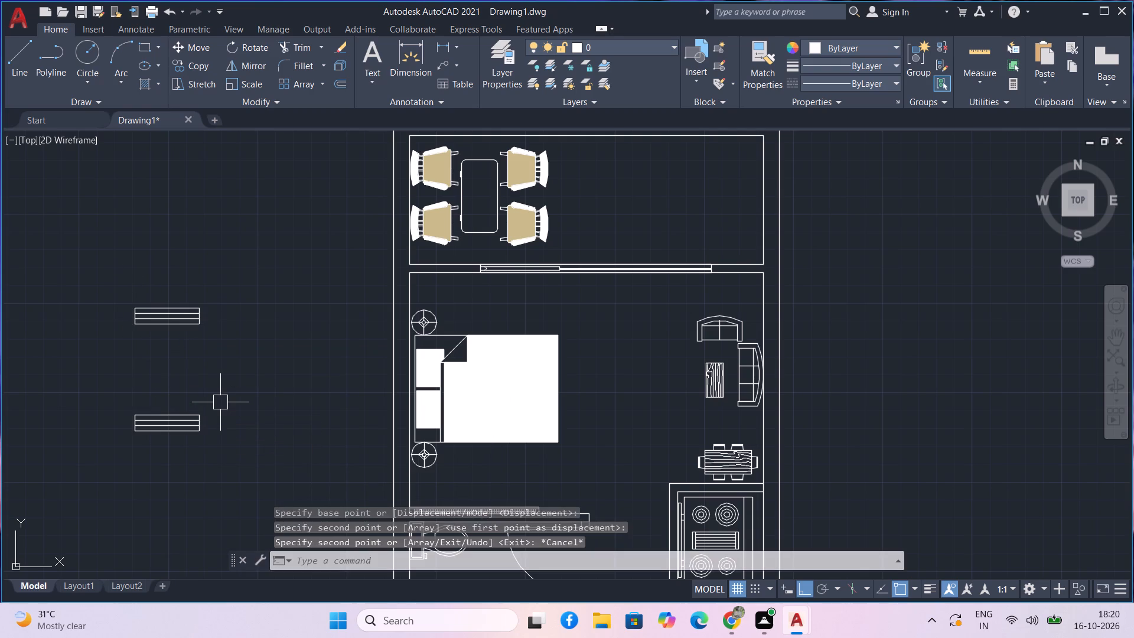
Rotate the lower window symbol copy by 270° about its lower-right corner so it stands vertical.
{"action": "left_click", "coordinate": [218, 444]}
{"action": "left_click", "coordinate": [83, 401]}
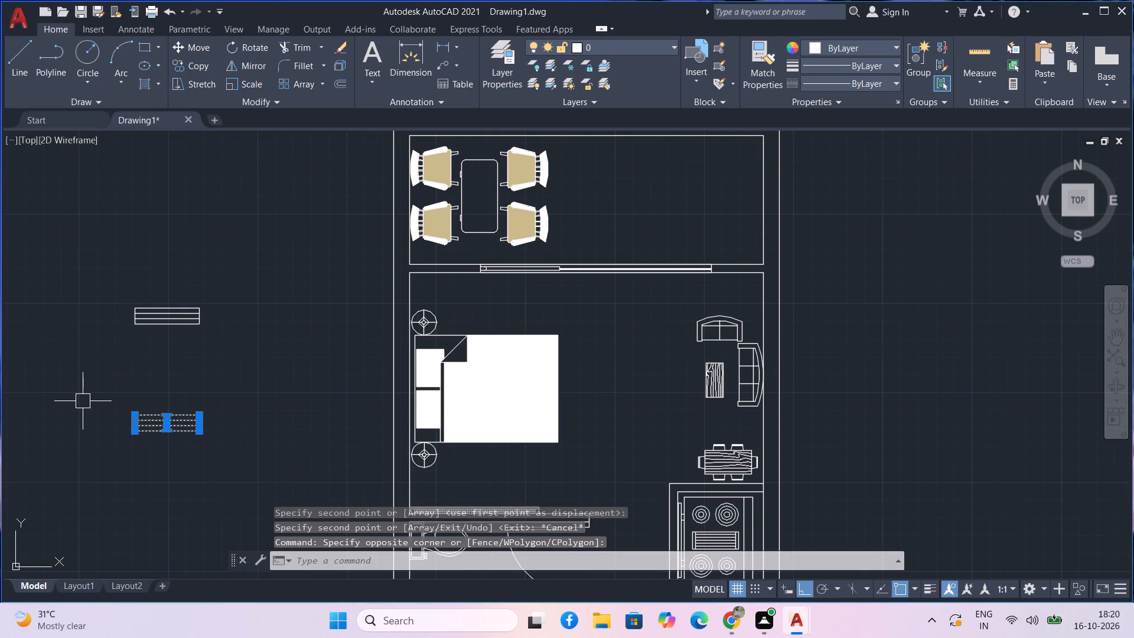
{"action": "type", "text": "ro"}
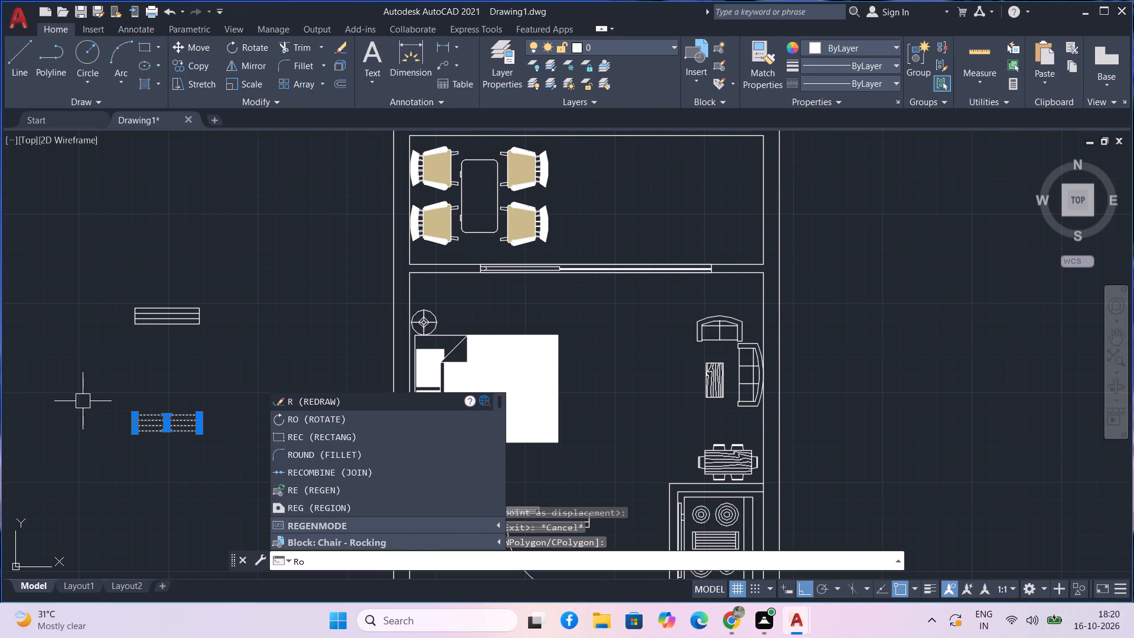
{"action": "key", "text": "space"}
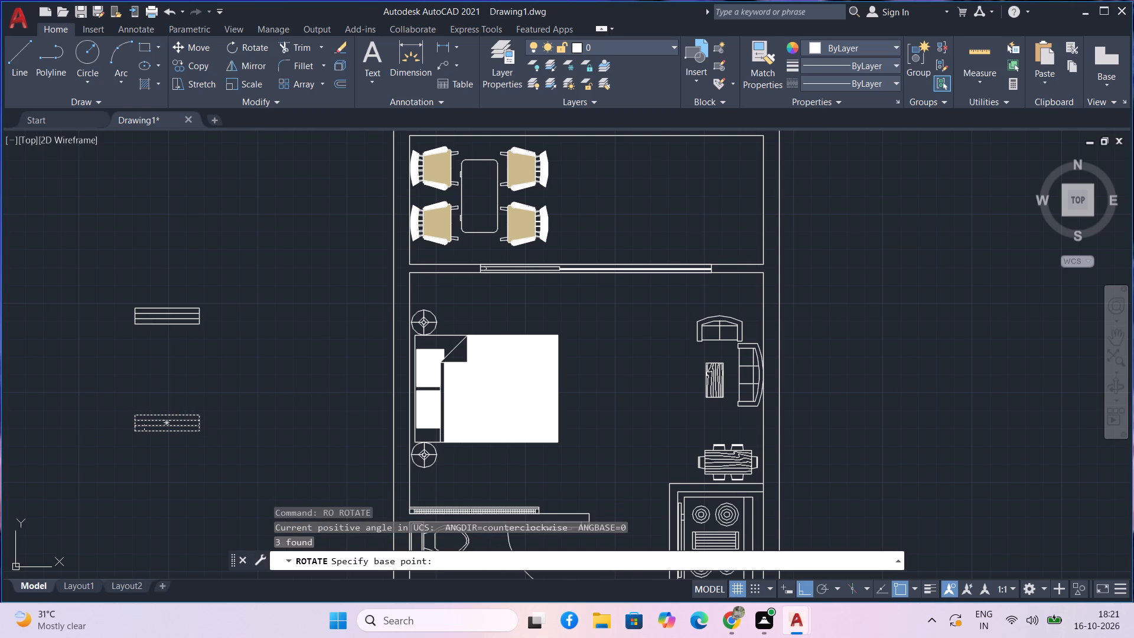
{"action": "left_click", "coordinate": [202, 432]}
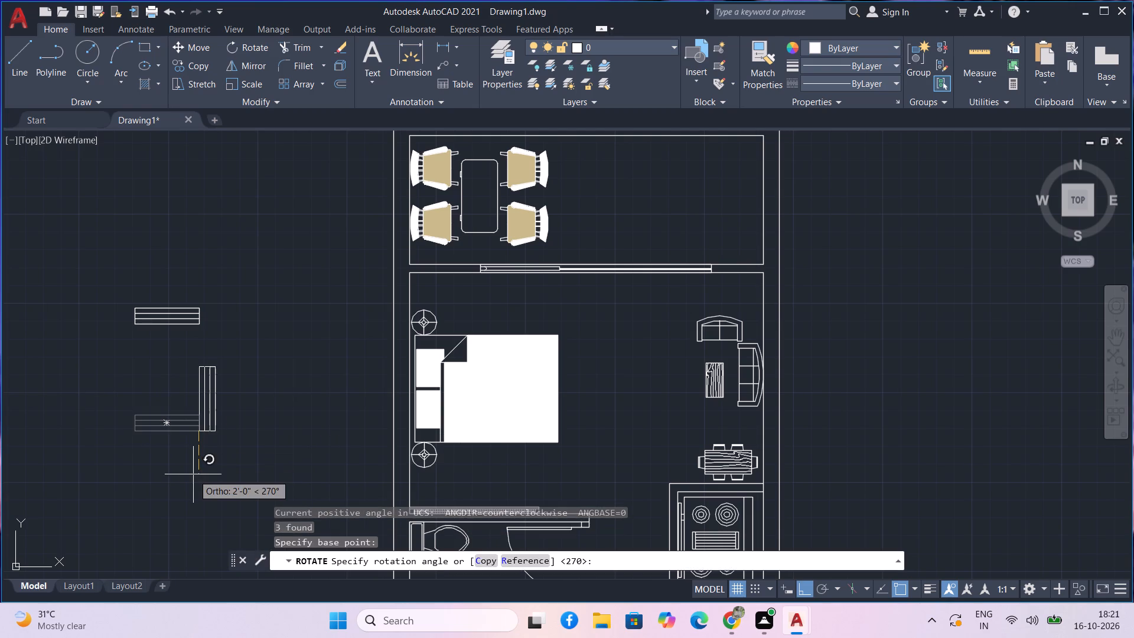
{"action": "left_click", "coordinate": [193, 474]}
Copy the vertical window symbol by its lower-right corner into the east wall beside the sofas, with Ortho off.
{"action": "left_click_drag", "start_coordinate": [281, 454], "coordinate": [211, 419]}
{"action": "left_click", "coordinate": [183, 407]}
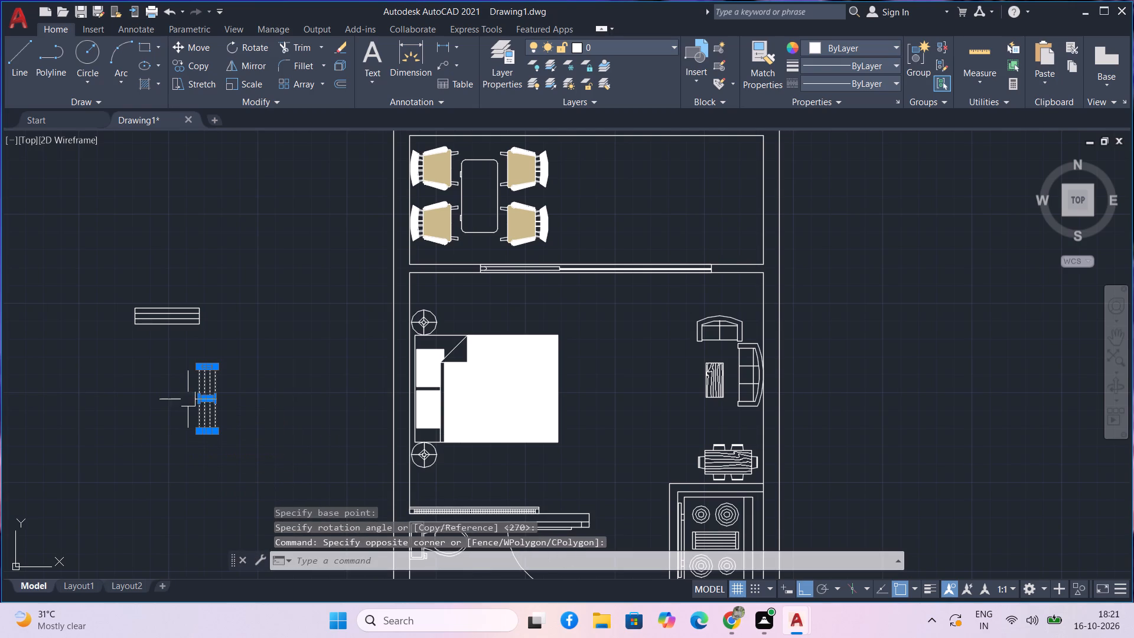
{"action": "scroll", "coordinate": [188, 399], "scroll_direction": "up", "scroll_amount": 2}
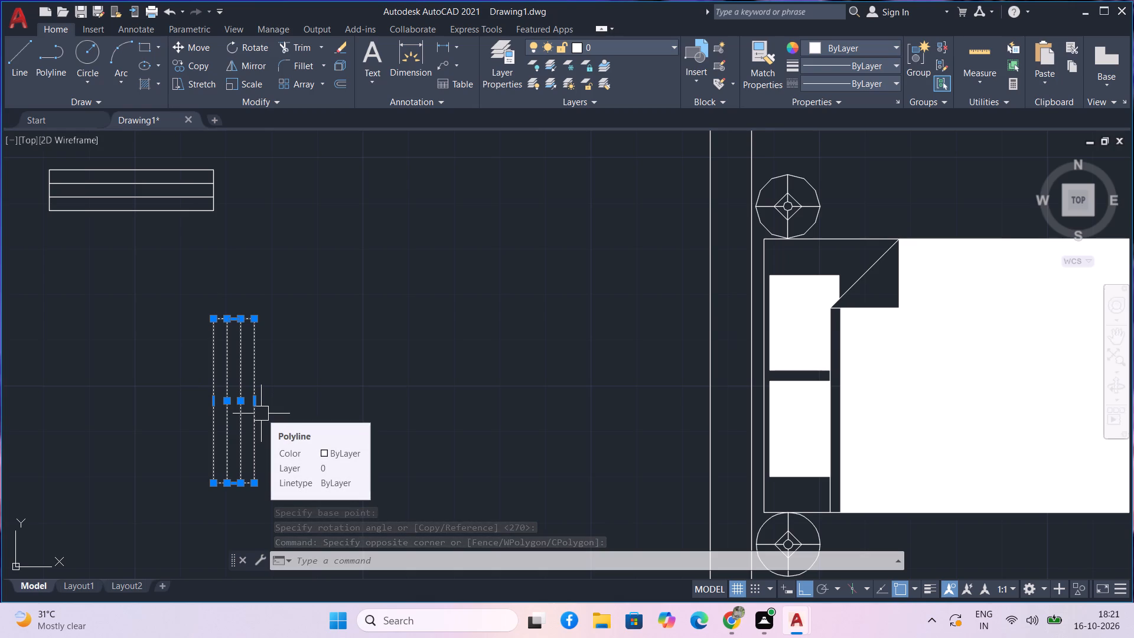
{"action": "key", "text": "c"}
{"action": "type", "text": "o"}
{"action": "key", "text": "space"}
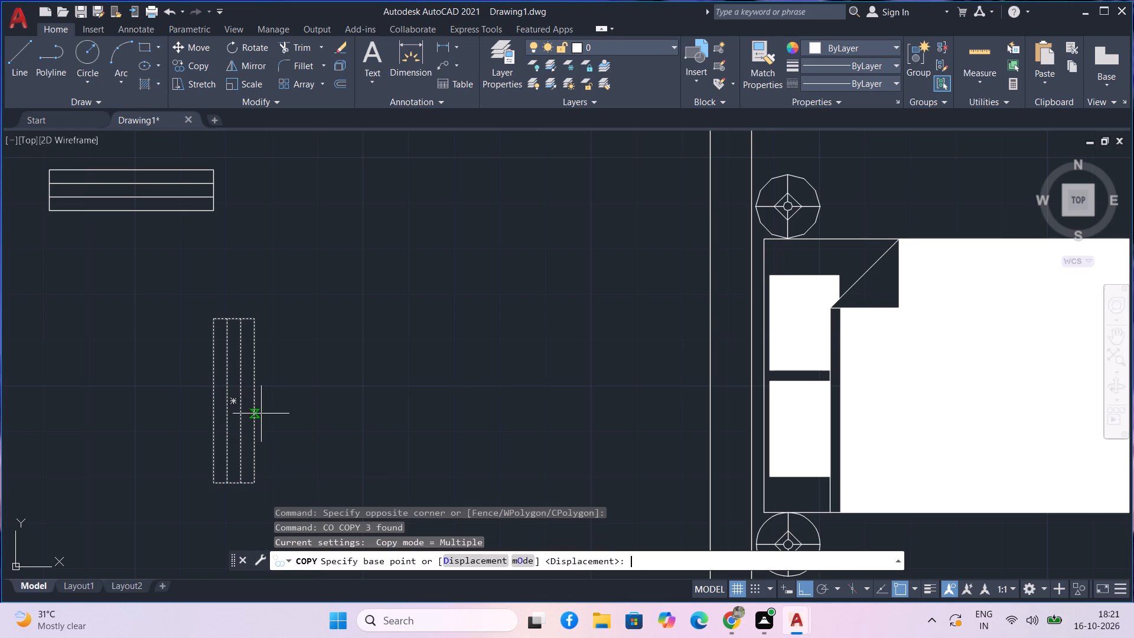
{"action": "left_click", "coordinate": [255, 480]}
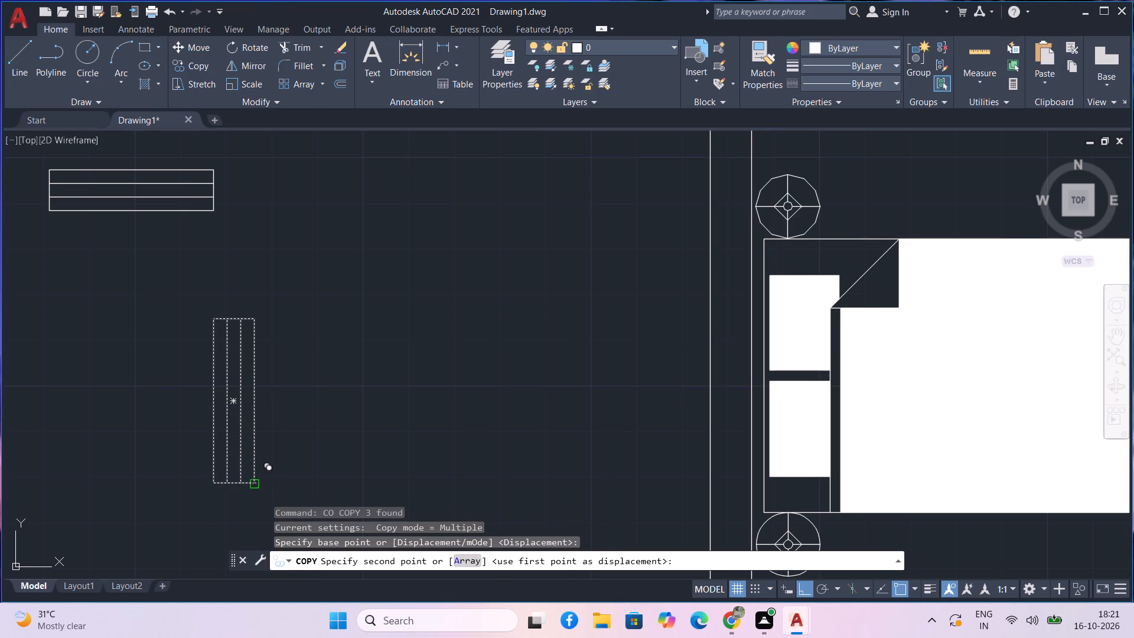
{"action": "key", "text": "F8"}
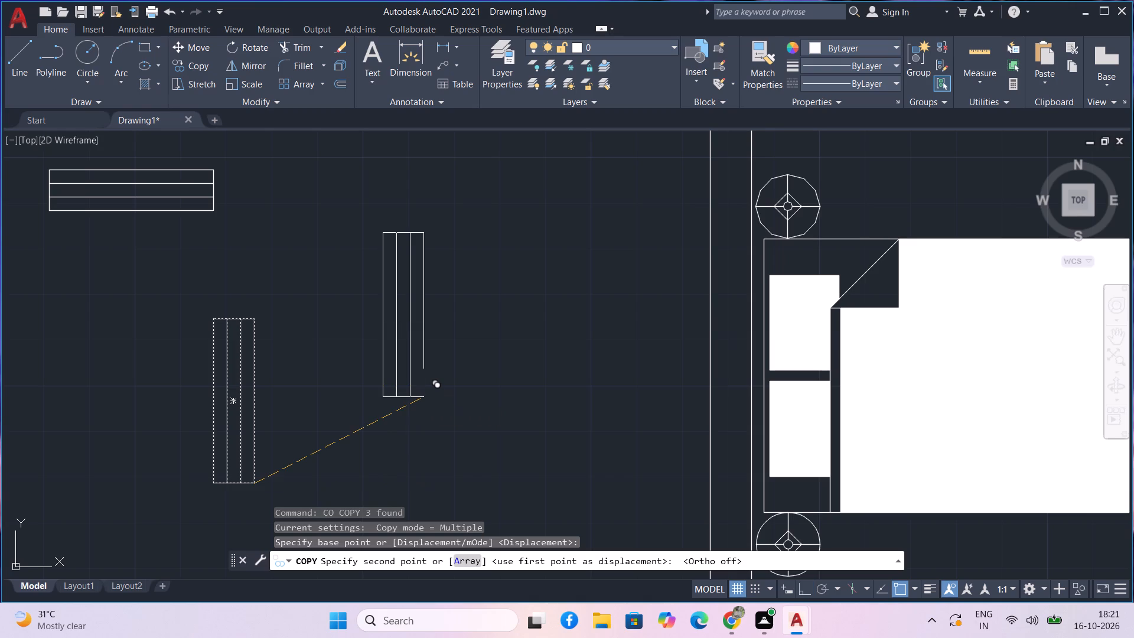
{"action": "scroll", "coordinate": [423, 428], "scroll_direction": "down", "scroll_amount": 3}
{"action": "middle_click_drag", "start_coordinate": [440, 454], "coordinate": [432, 454]}
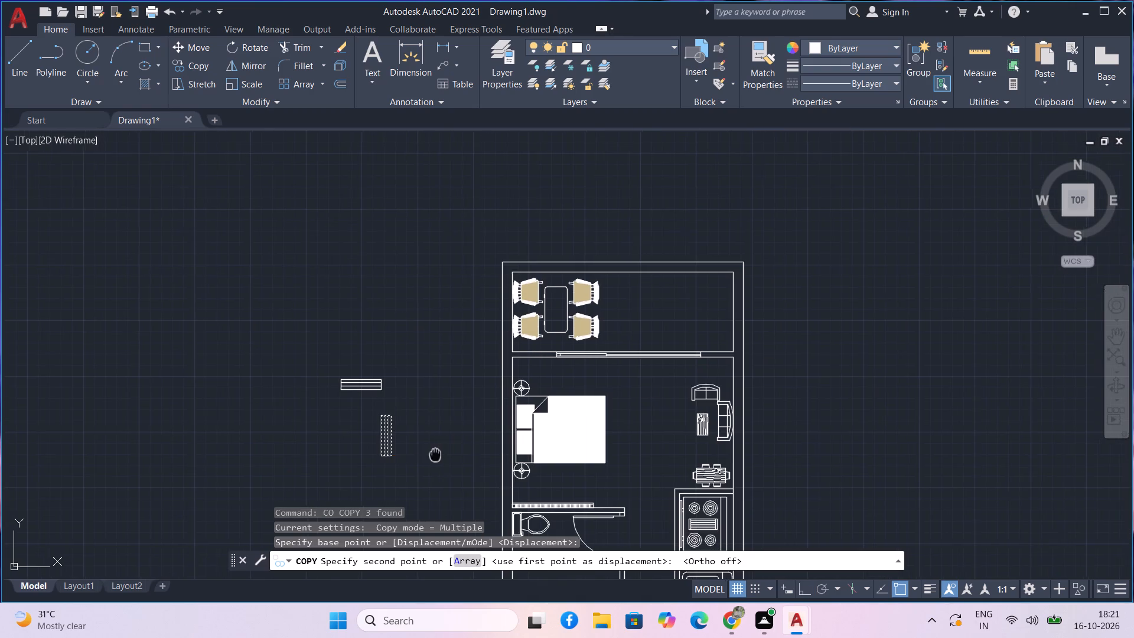
{"action": "middle_click_drag", "start_coordinate": [432, 454], "coordinate": [133, 434]}
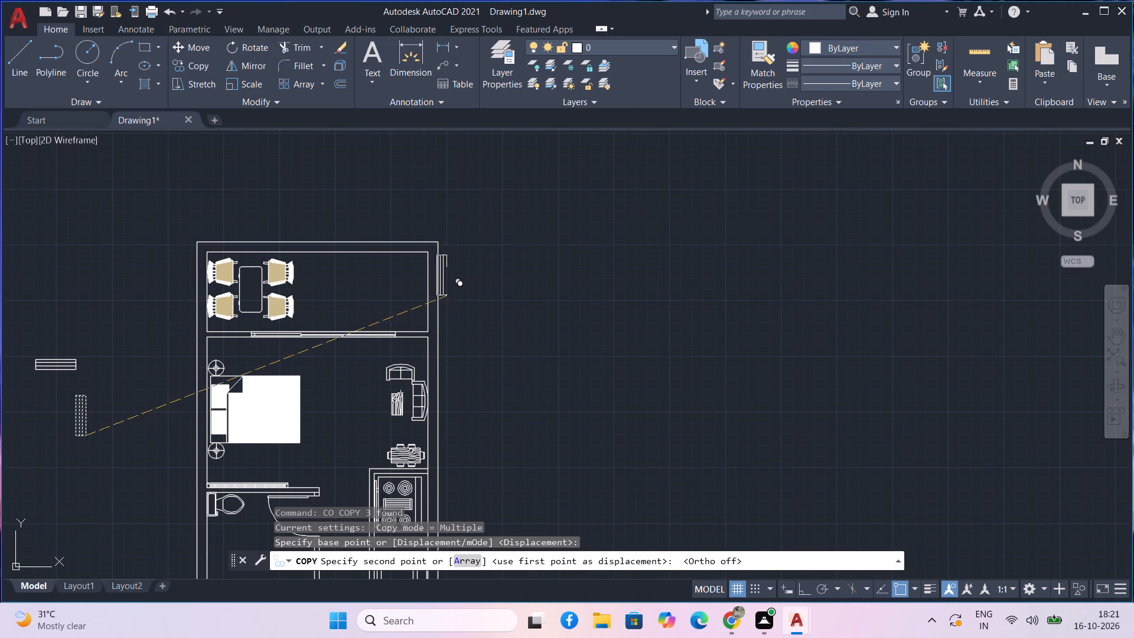
{"action": "middle_click_drag", "start_coordinate": [490, 403], "coordinate": [484, 380]}
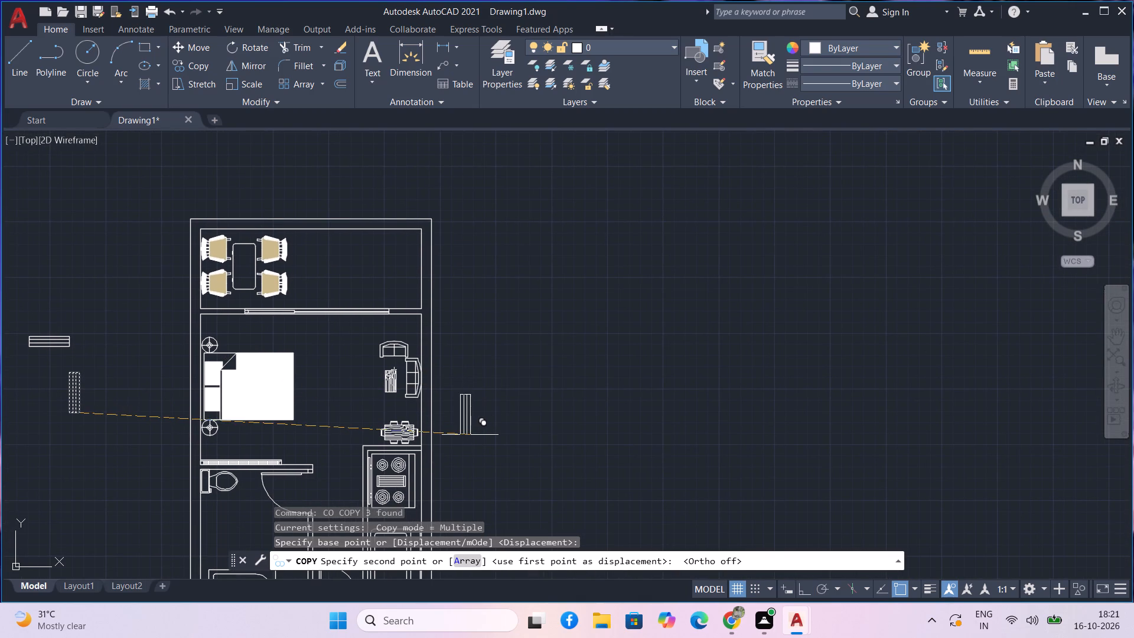
{"action": "scroll", "coordinate": [430, 387], "scroll_direction": "up", "scroll_amount": 2}
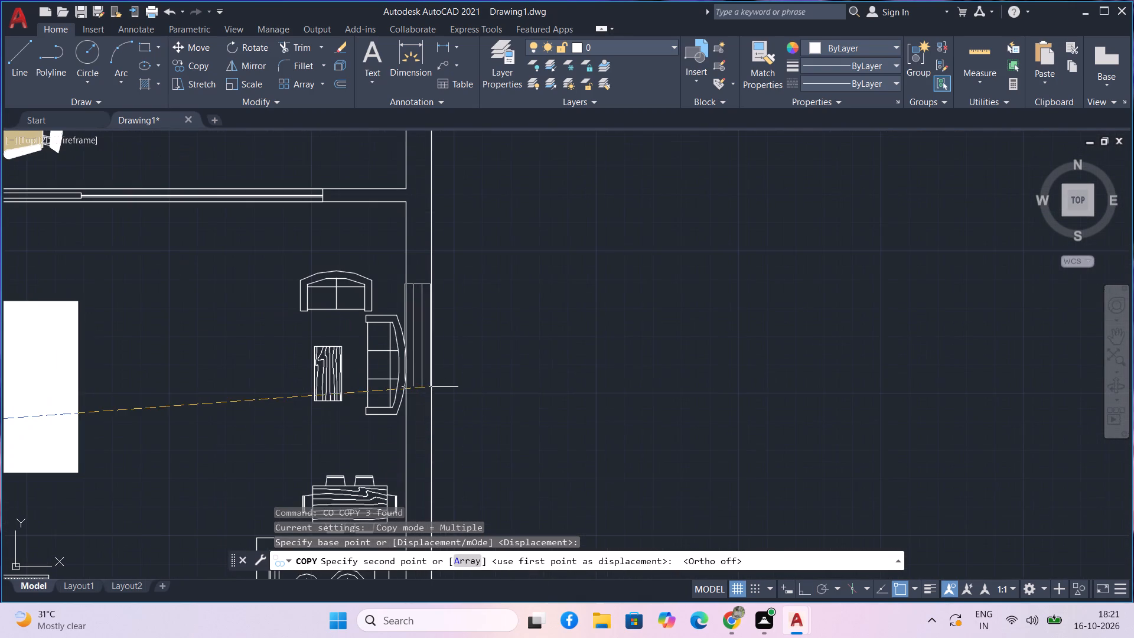
{"action": "left_click", "coordinate": [432, 335]}
Place another copy of the vertical window symbol in the east wall beside the kitchen stove.
{"action": "scroll", "coordinate": [505, 452], "scroll_direction": "down", "scroll_amount": 2}
{"action": "middle_click_drag", "start_coordinate": [498, 452], "coordinate": [427, 294]}
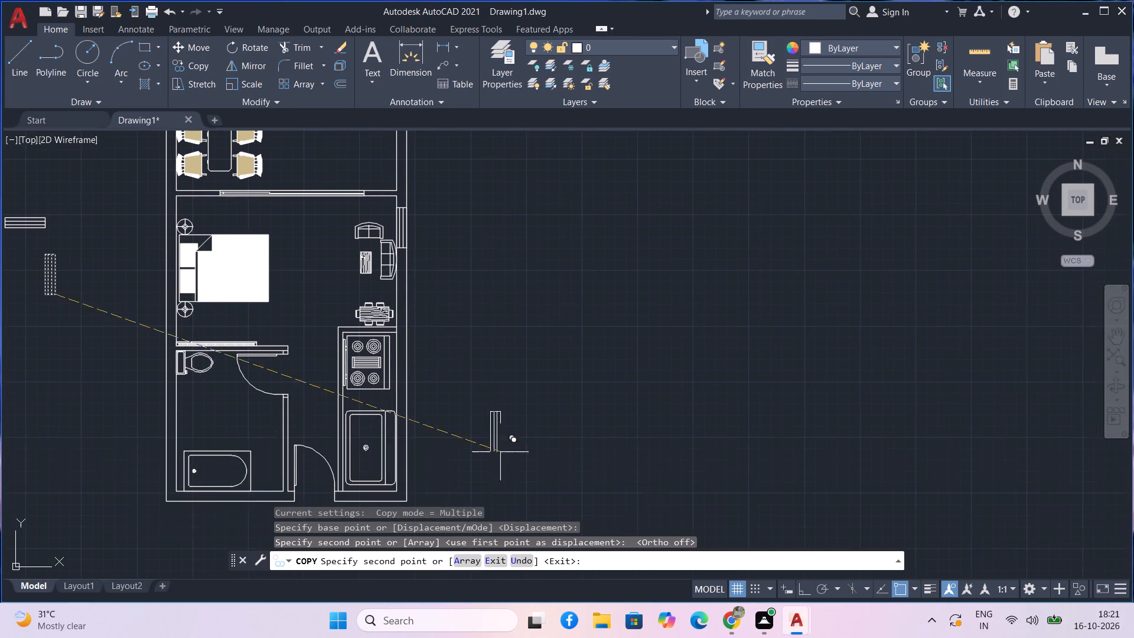
{"action": "middle_click_drag", "start_coordinate": [431, 423], "coordinate": [431, 417]}
{"action": "scroll", "coordinate": [402, 368], "scroll_direction": "up", "scroll_amount": 1}
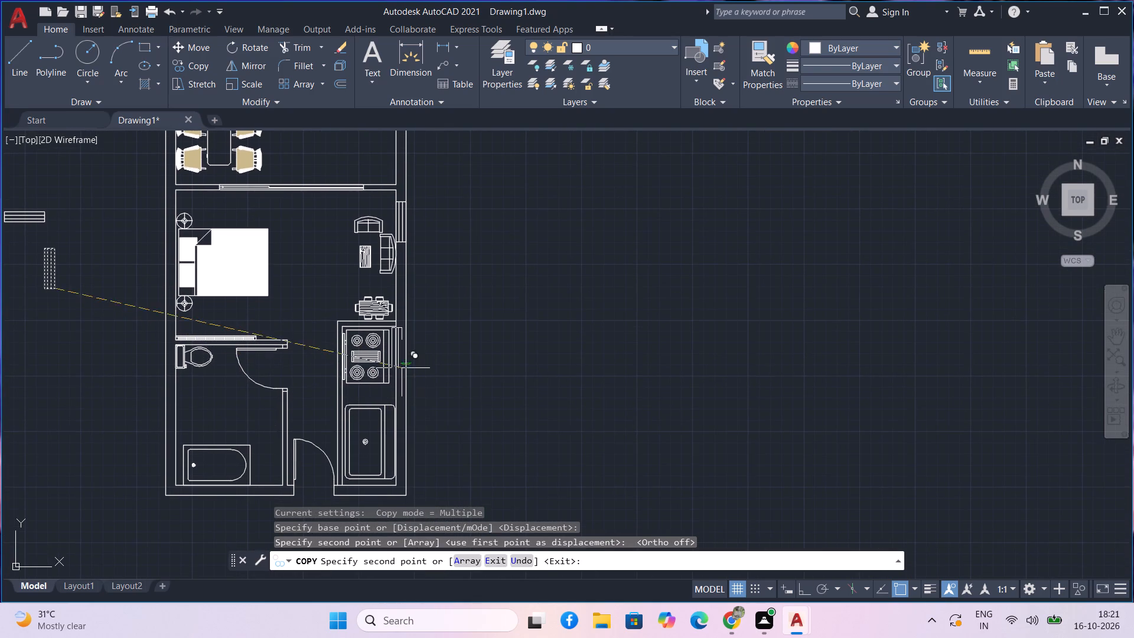
{"action": "scroll", "coordinate": [402, 368], "scroll_direction": "up", "scroll_amount": 2}
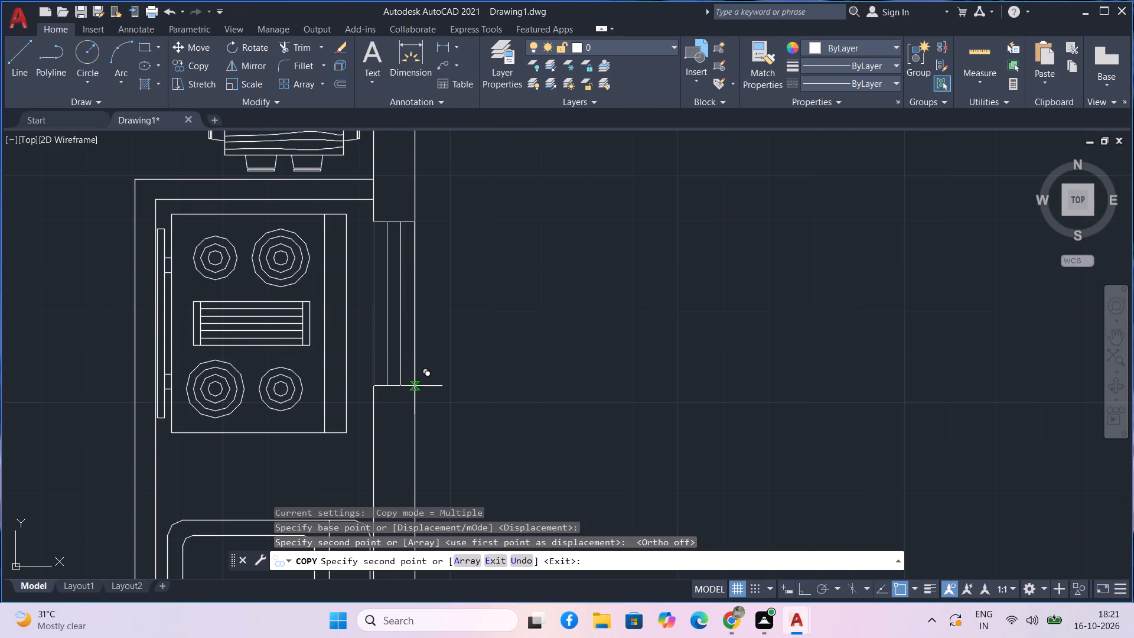
{"action": "left_click", "coordinate": [414, 386]}
Place another copy of the vertical window symbol in the bathroom's west wall, just above the bathtub.
{"action": "scroll", "coordinate": [479, 408], "scroll_direction": "down", "scroll_amount": 3}
{"action": "middle_click_drag", "start_coordinate": [497, 334], "coordinate": [493, 312]}
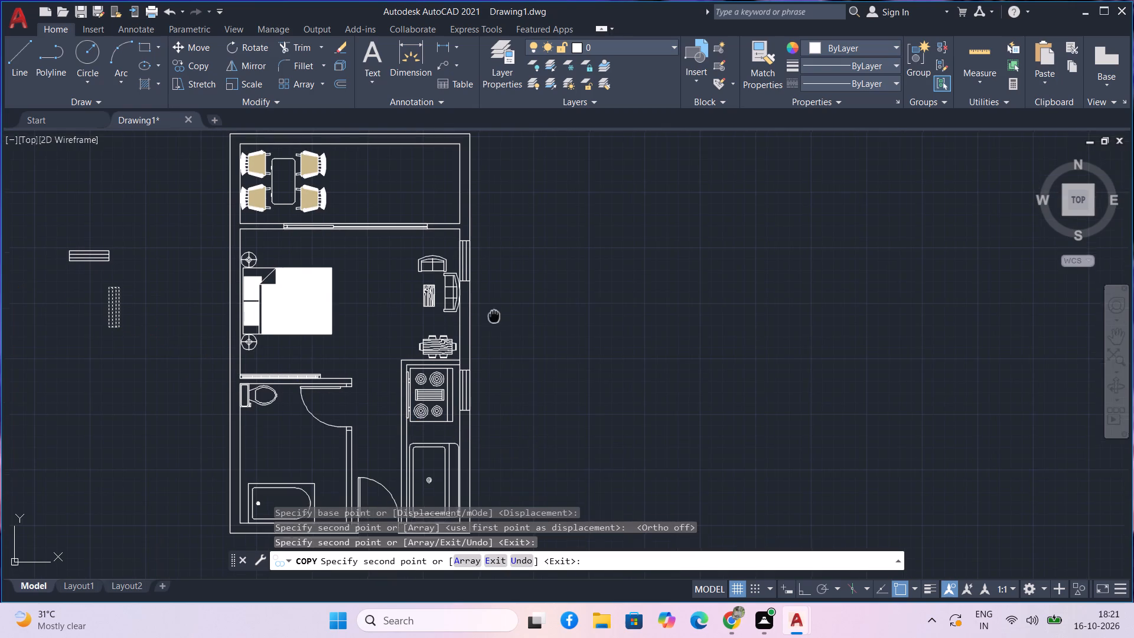
{"action": "middle_click_drag", "start_coordinate": [493, 312], "coordinate": [491, 285]}
{"action": "middle_click_drag", "start_coordinate": [520, 398], "coordinate": [509, 370]}
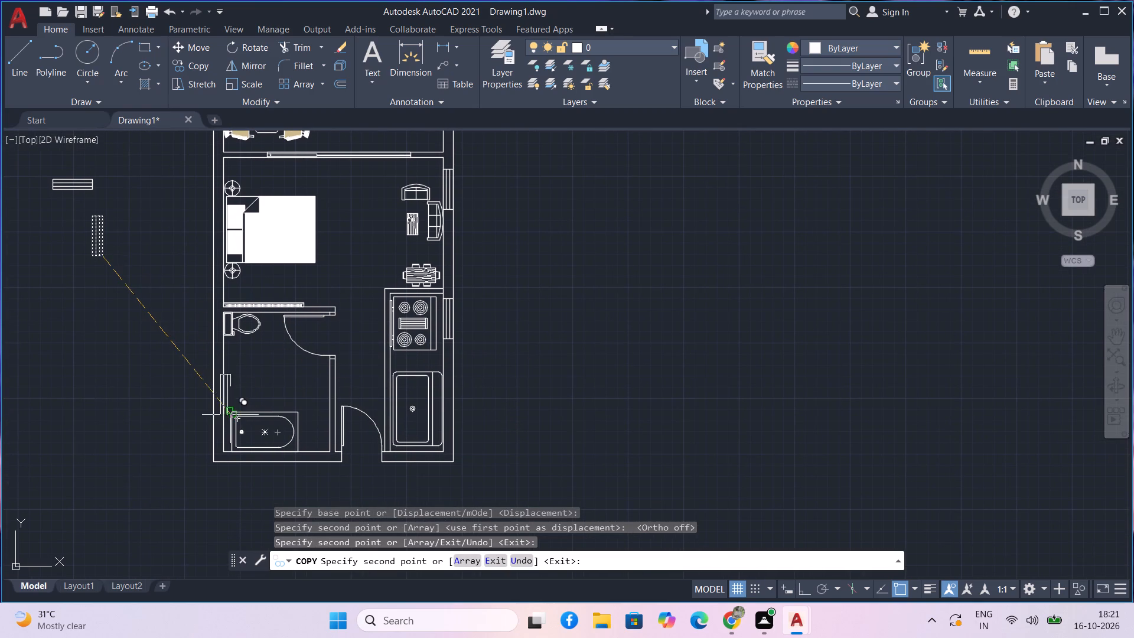
{"action": "scroll", "coordinate": [226, 411], "scroll_direction": "up", "scroll_amount": 3}
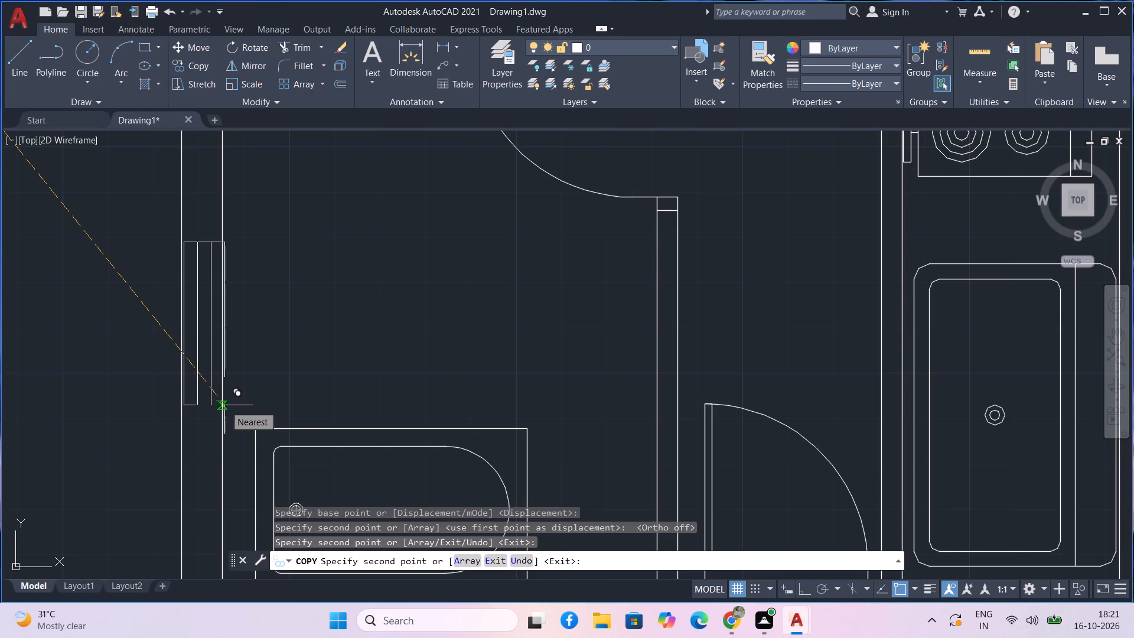
{"action": "left_click", "coordinate": [222, 405]}
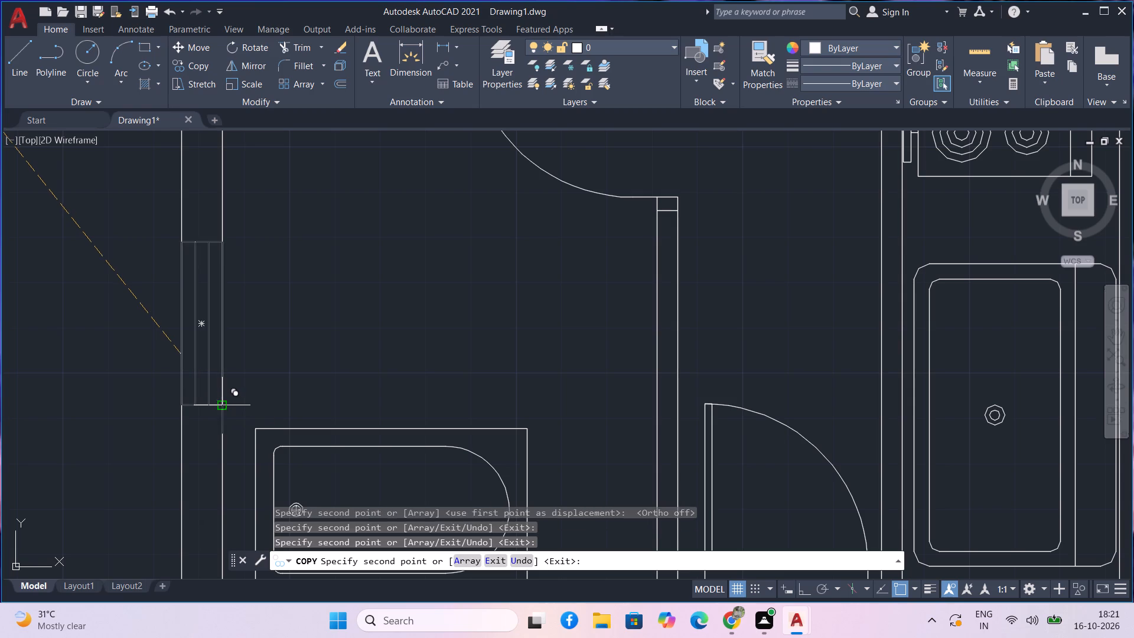
Place another copy of the vertical window symbol in the bedroom's west wall behind the bed's pillows.
{"action": "scroll", "coordinate": [240, 395], "scroll_direction": "down", "scroll_amount": 2}
{"action": "middle_click_drag", "start_coordinate": [283, 376], "coordinate": [294, 479]}
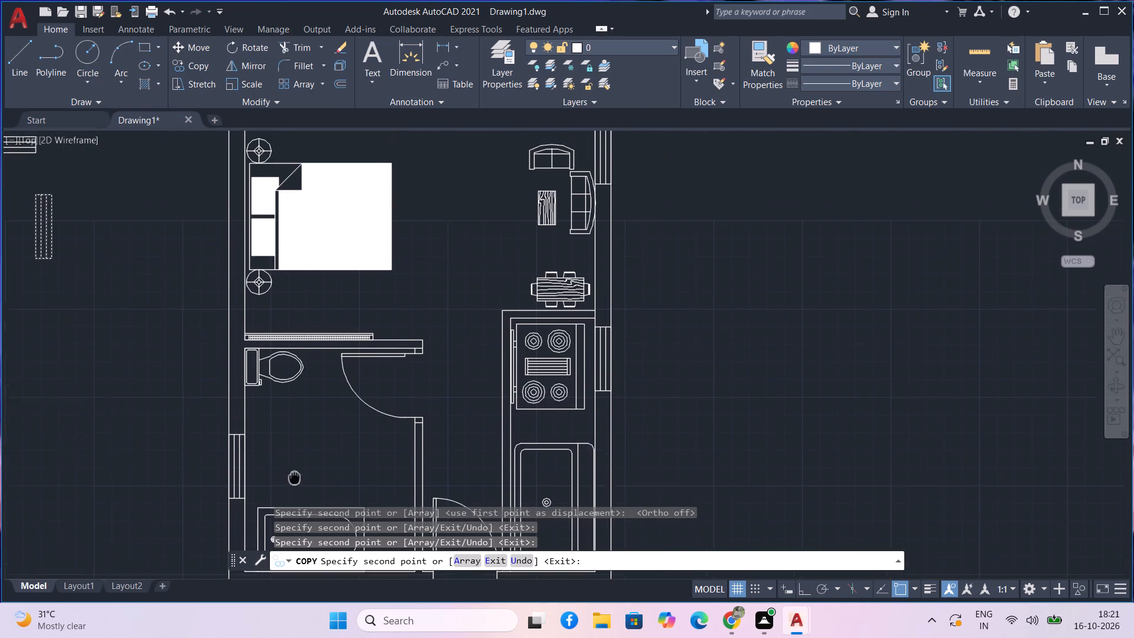
{"action": "middle_click_drag", "start_coordinate": [294, 479], "coordinate": [296, 480]}
{"action": "middle_click_drag", "start_coordinate": [442, 338], "coordinate": [485, 451]}
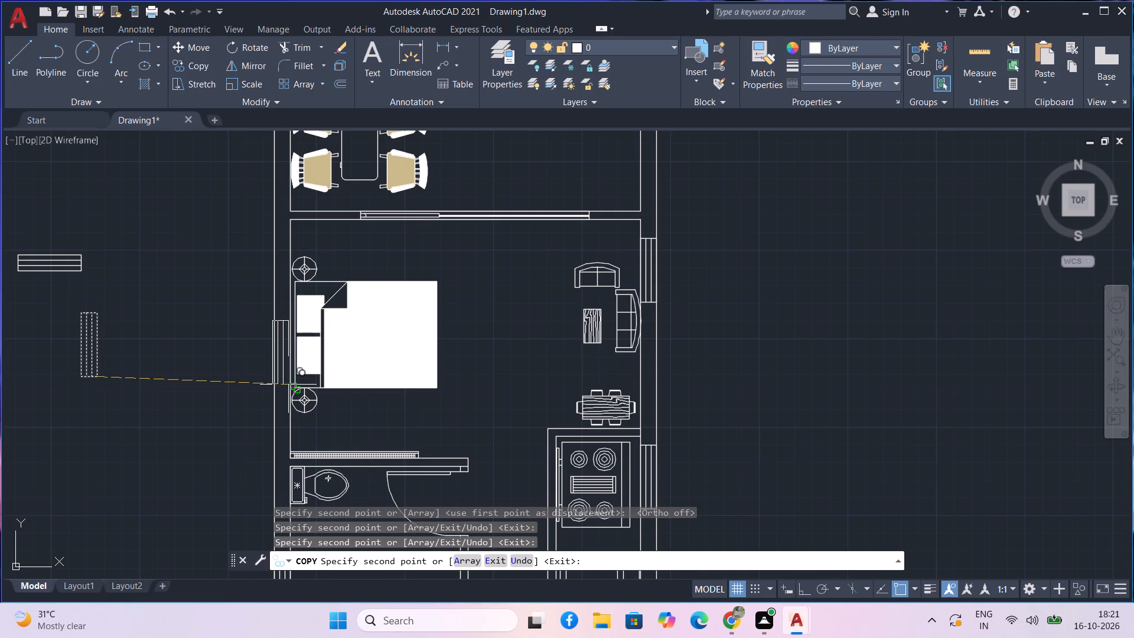
{"action": "scroll", "coordinate": [288, 385], "scroll_direction": "up", "scroll_amount": 2}
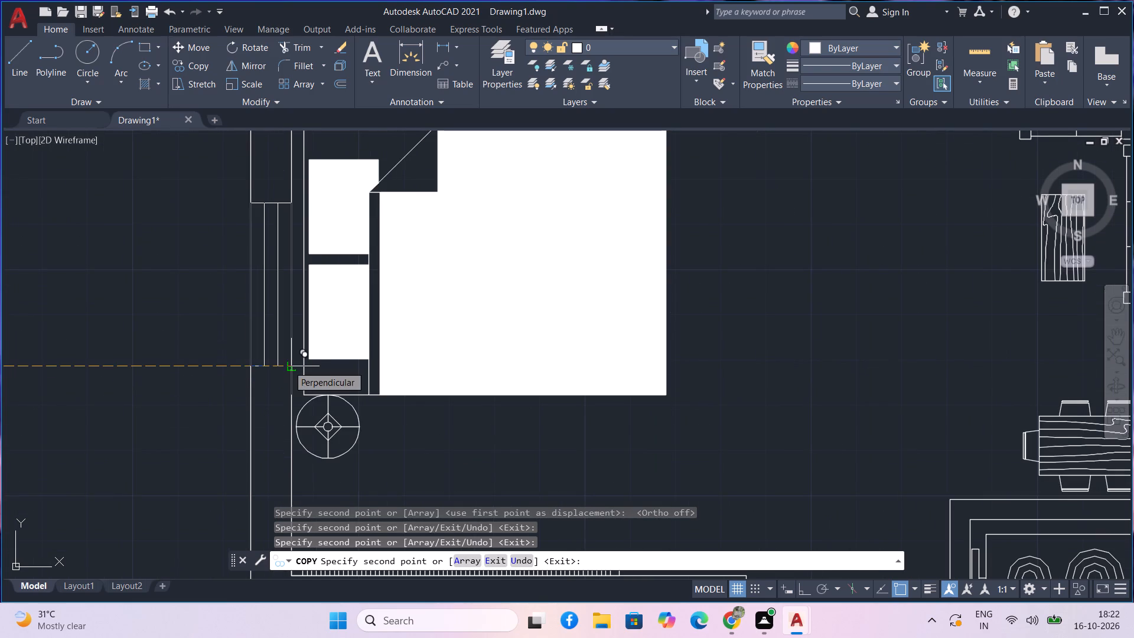
{"action": "left_click", "coordinate": [288, 366]}
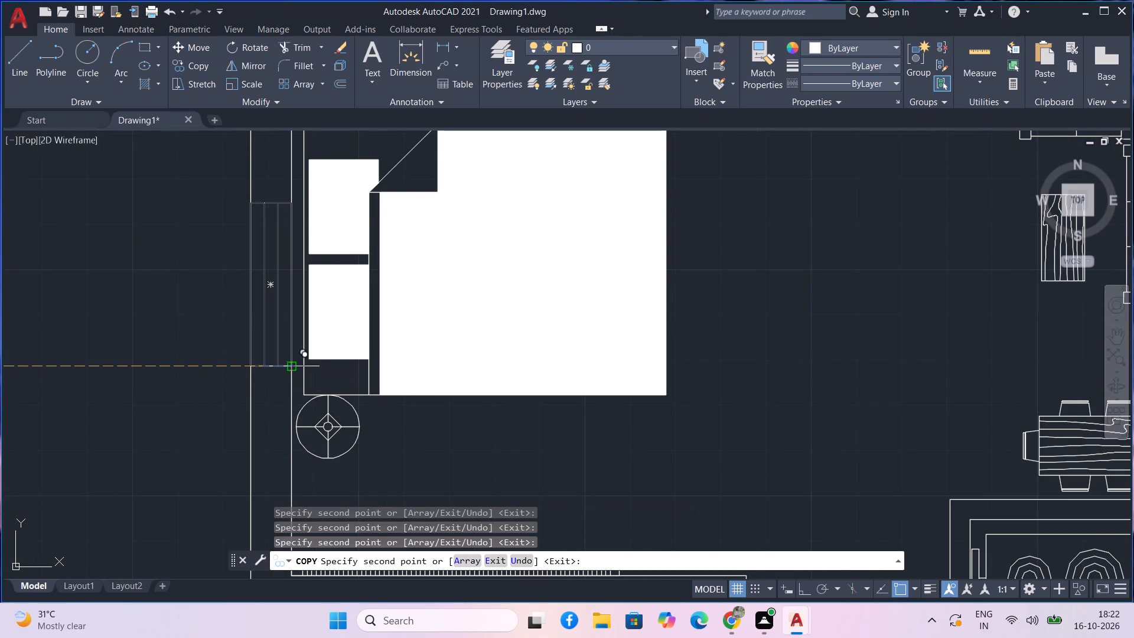
Finish the window-symbol copying with the four copies in the outer walls kept.
{"action": "scroll", "coordinate": [288, 366], "scroll_direction": "down", "scroll_amount": 4}
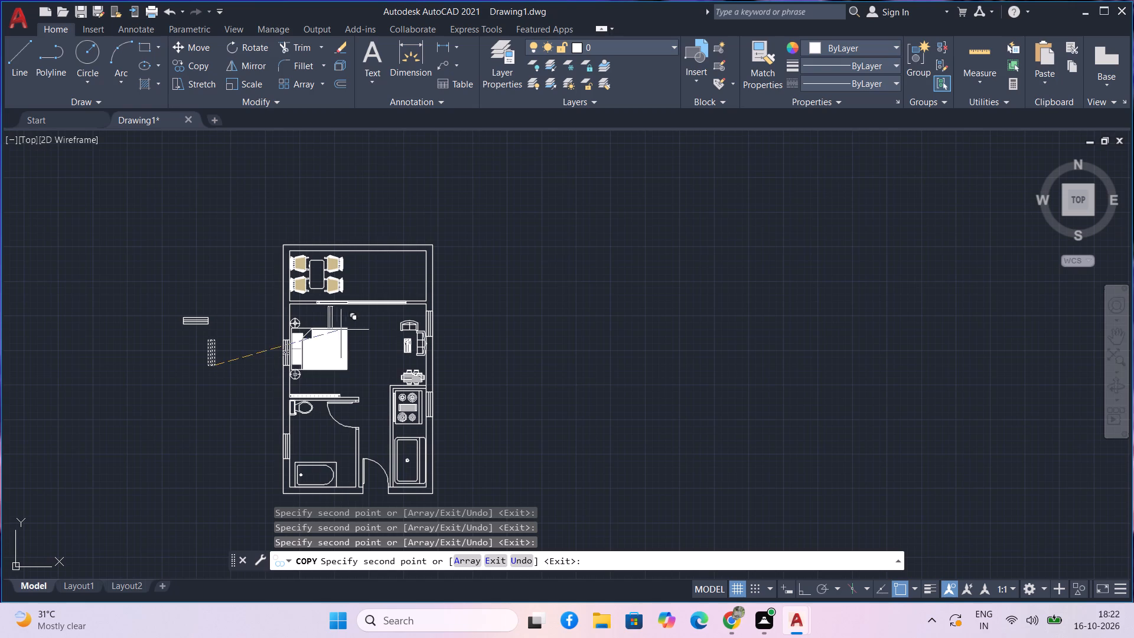
{"action": "middle_click_drag", "start_coordinate": [497, 345], "coordinate": [496, 334]}
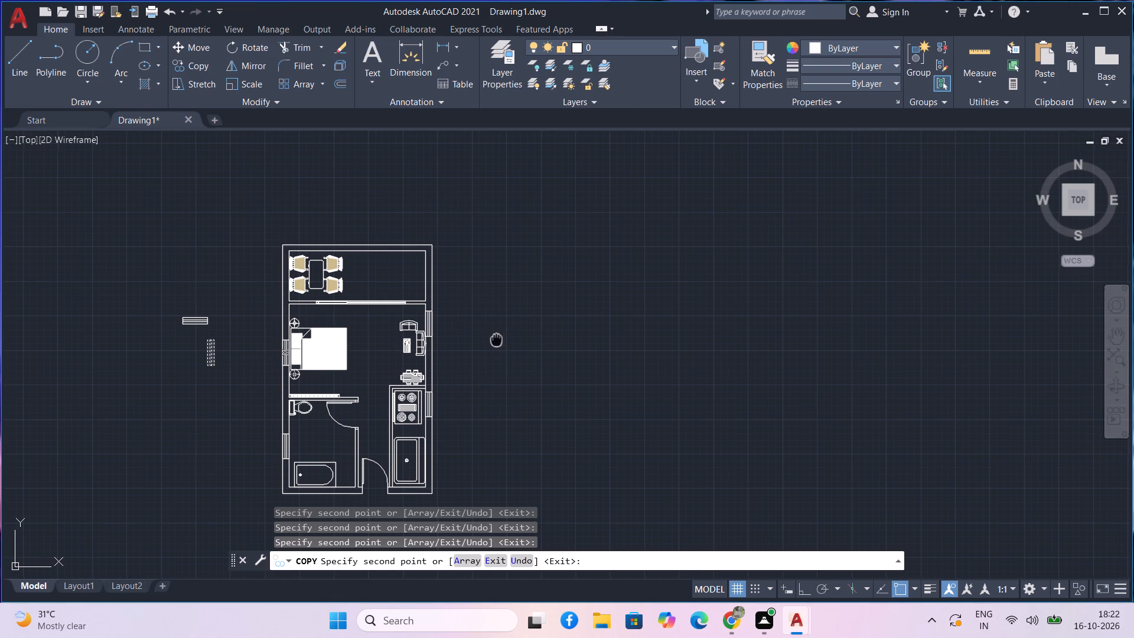
{"action": "middle_click_drag", "start_coordinate": [496, 334], "coordinate": [502, 312]}
{"action": "key", "text": "Escape"}
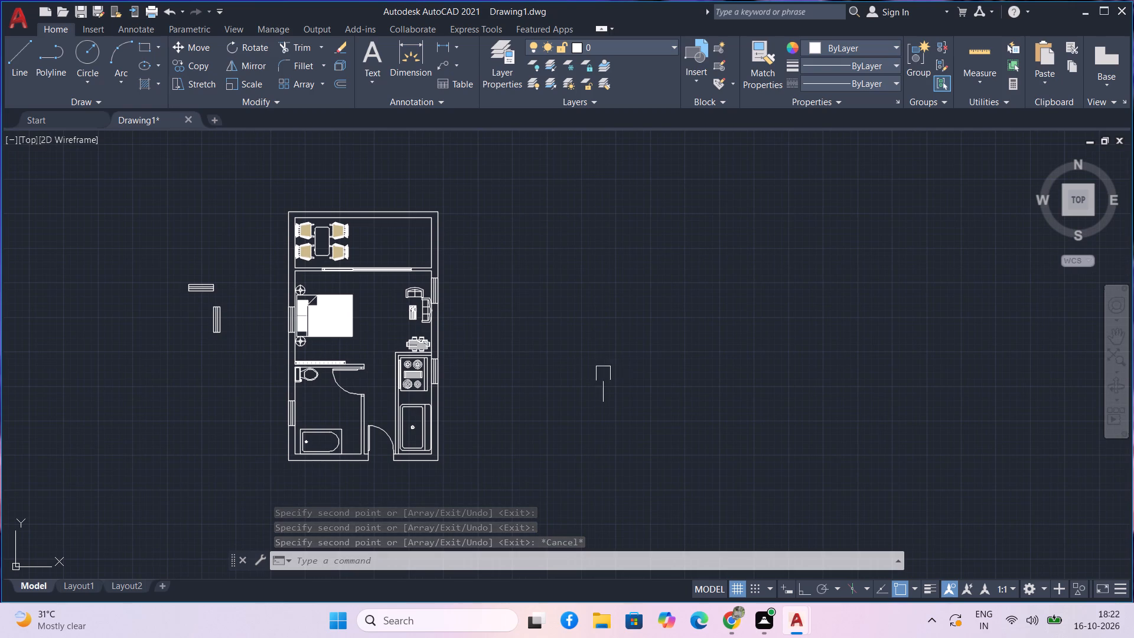
Hatch the walls around the dining area, down to the nearest windows, with a solid fill in black (0,0,0).
{"action": "middle_click_drag", "start_coordinate": [603, 373], "coordinate": [724, 399]}
{"action": "scroll", "coordinate": [721, 400], "scroll_direction": "up", "scroll_amount": 1}
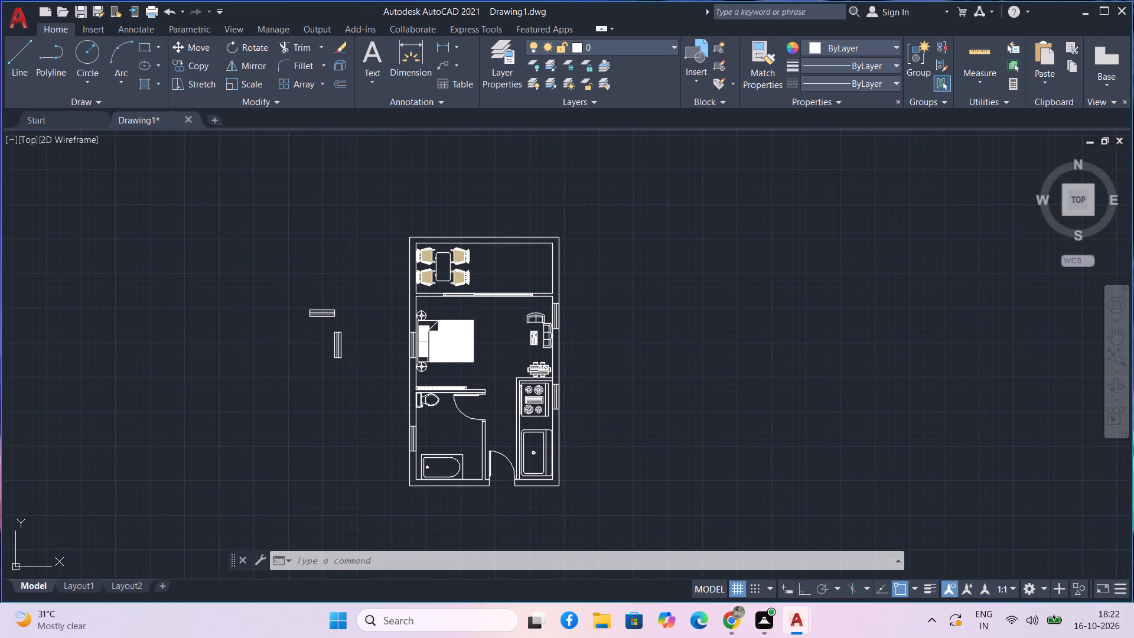
{"action": "middle_click_drag", "start_coordinate": [722, 401], "coordinate": [801, 402]}
{"action": "middle_click_drag", "start_coordinate": [737, 362], "coordinate": [765, 379]}
{"action": "middle_click_drag", "start_coordinate": [744, 374], "coordinate": [779, 356]}
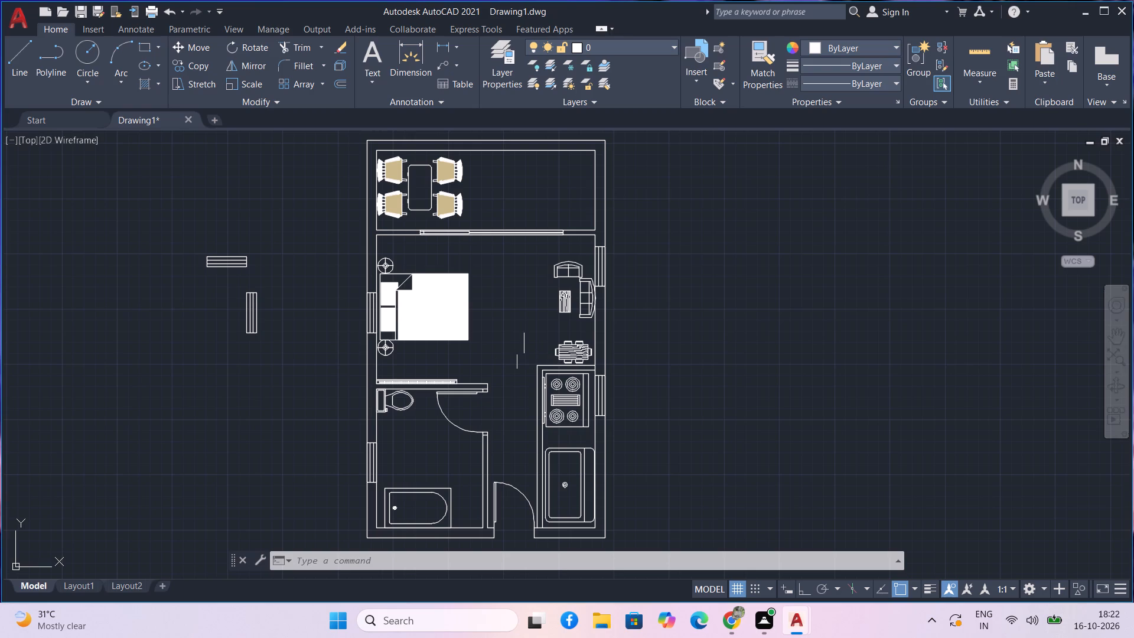
{"action": "scroll", "coordinate": [524, 362], "scroll_direction": "up", "scroll_amount": 1}
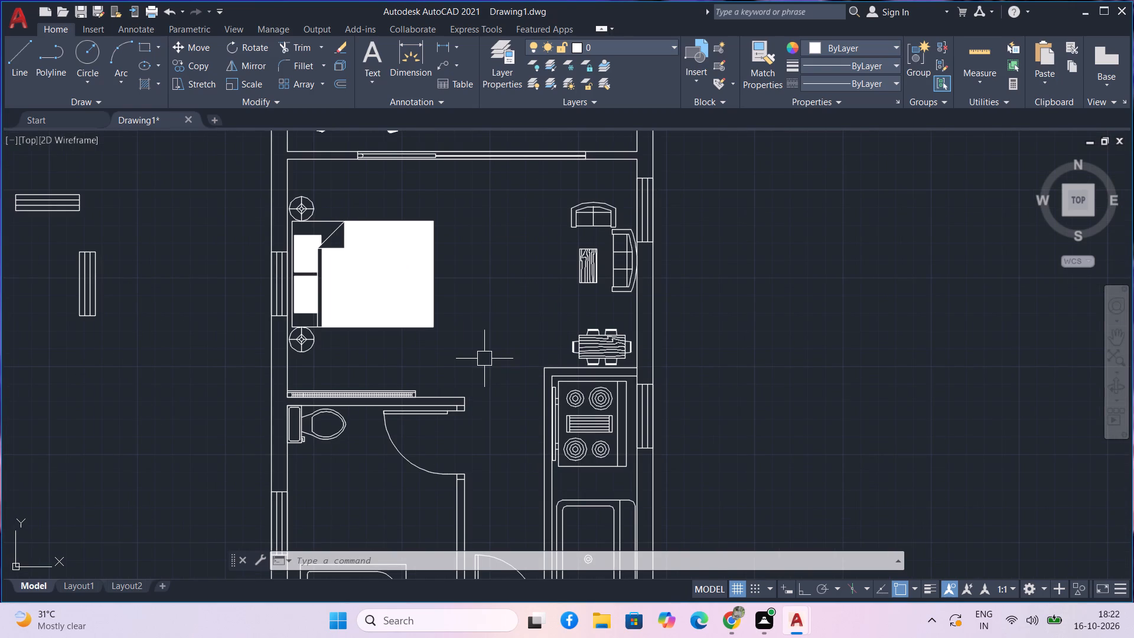
{"action": "scroll", "coordinate": [484, 326], "scroll_direction": "up", "scroll_amount": 1}
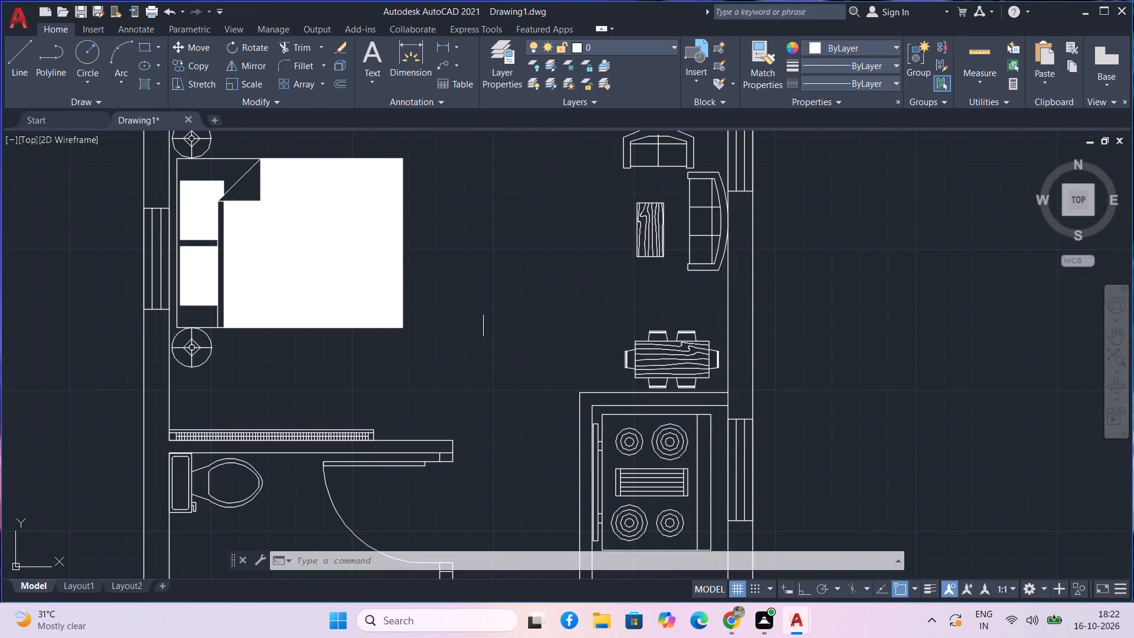
{"action": "middle_click_drag", "start_coordinate": [483, 308], "coordinate": [513, 477]}
{"action": "middle_click_drag", "start_coordinate": [513, 373], "coordinate": [504, 422]}
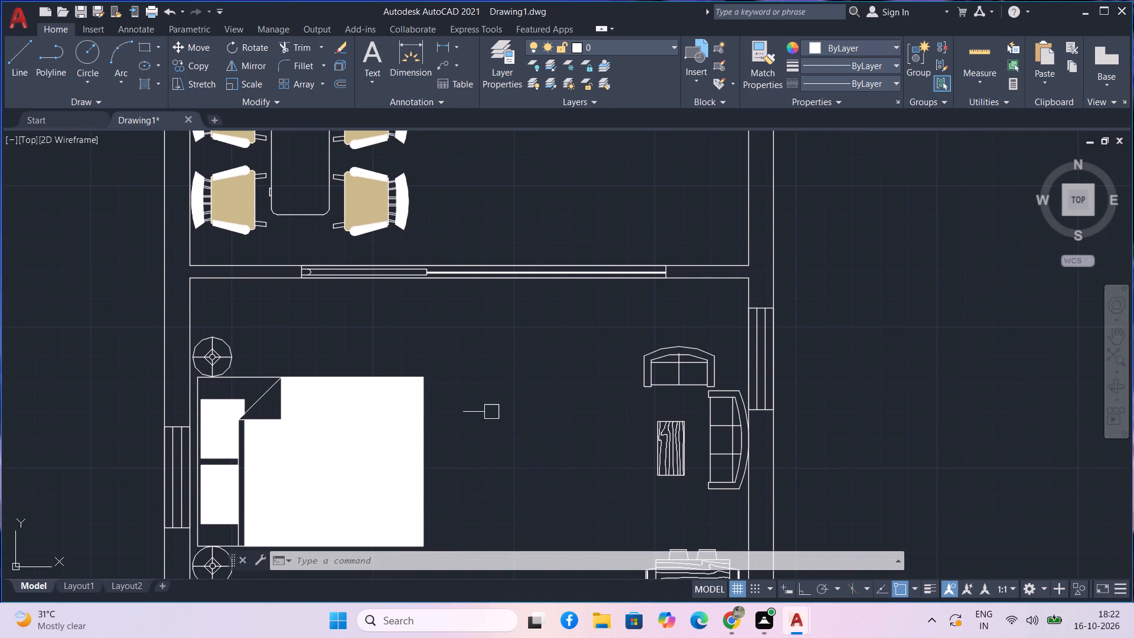
{"action": "middle_click", "coordinate": [490, 438]}
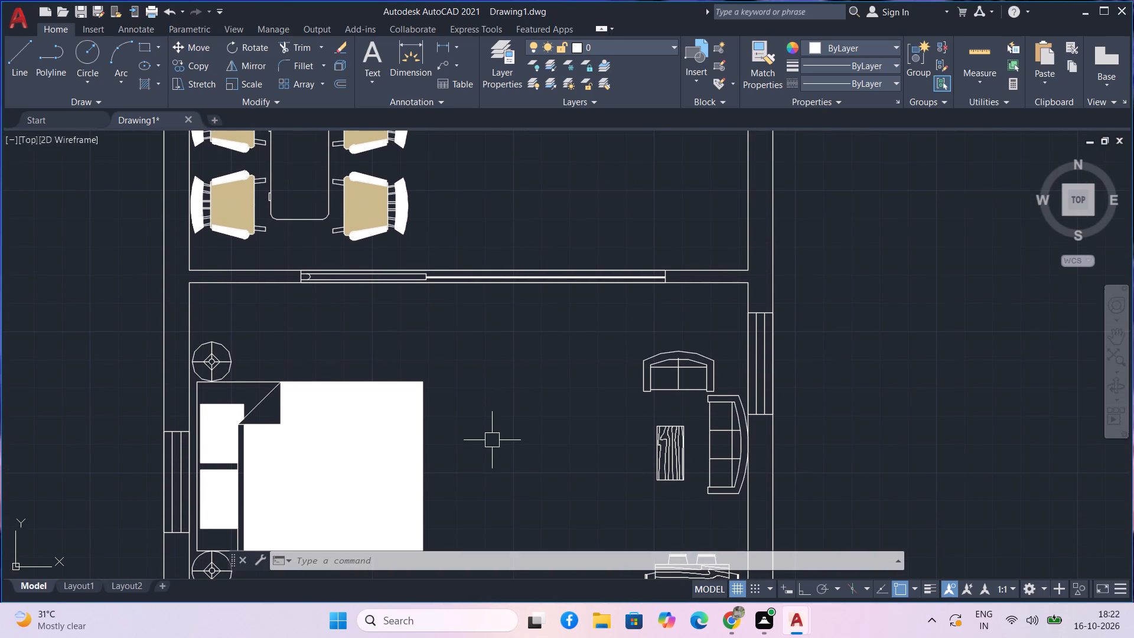
{"action": "type", "text": "h"}
{"action": "key", "text": "space"}
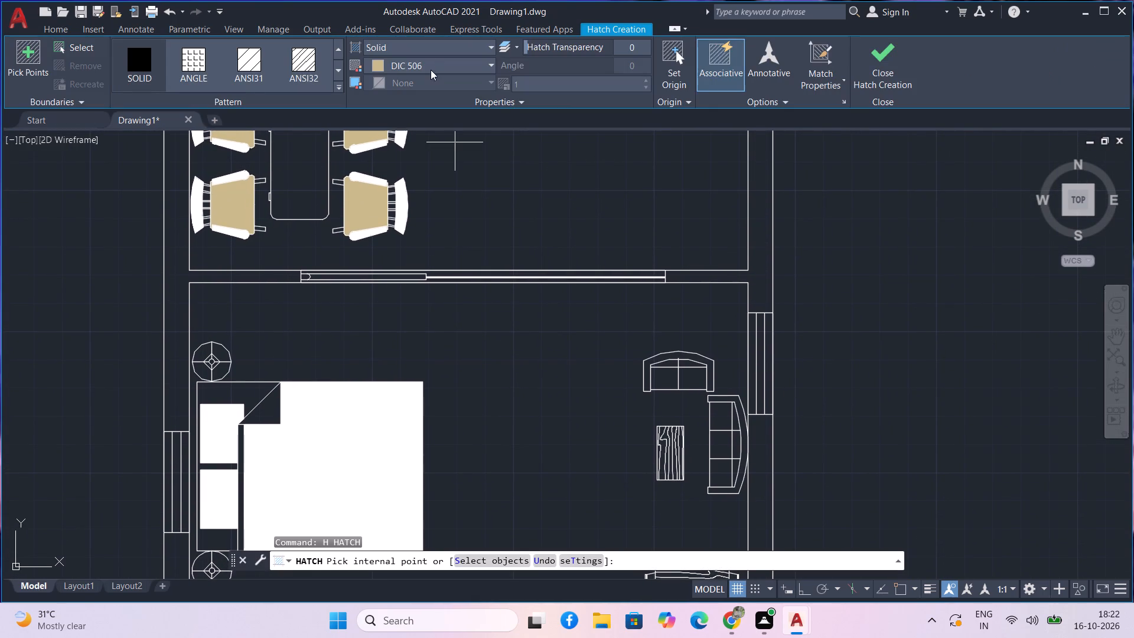
{"action": "left_click", "coordinate": [414, 61]}
{"action": "left_click", "coordinate": [376, 139]}
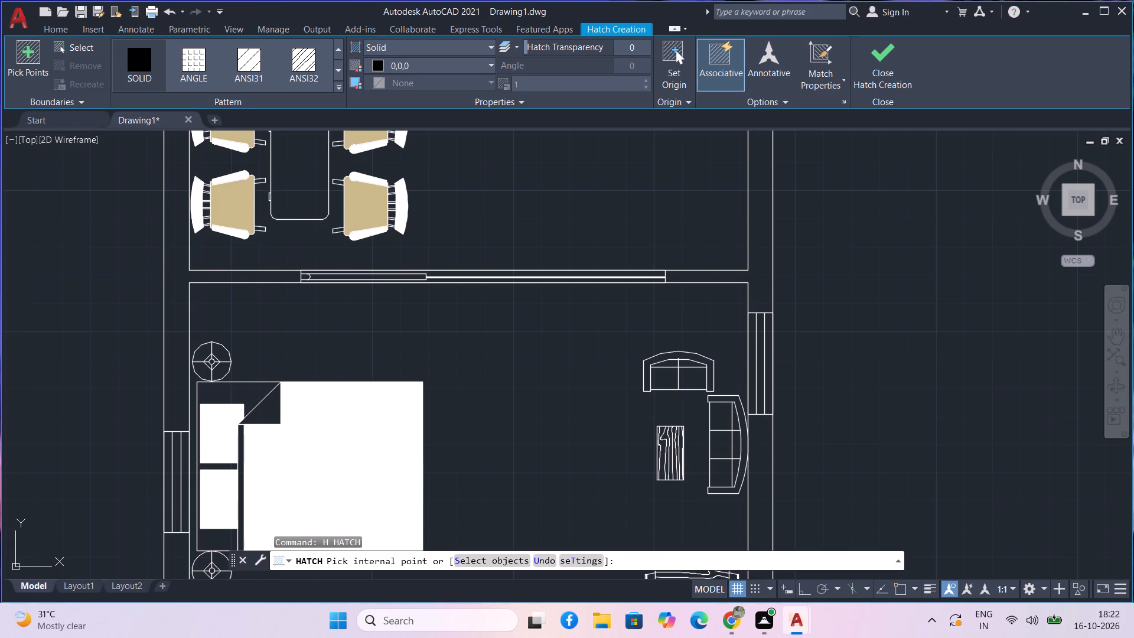
{"action": "scroll", "coordinate": [173, 280], "scroll_direction": "down", "scroll_amount": 1}
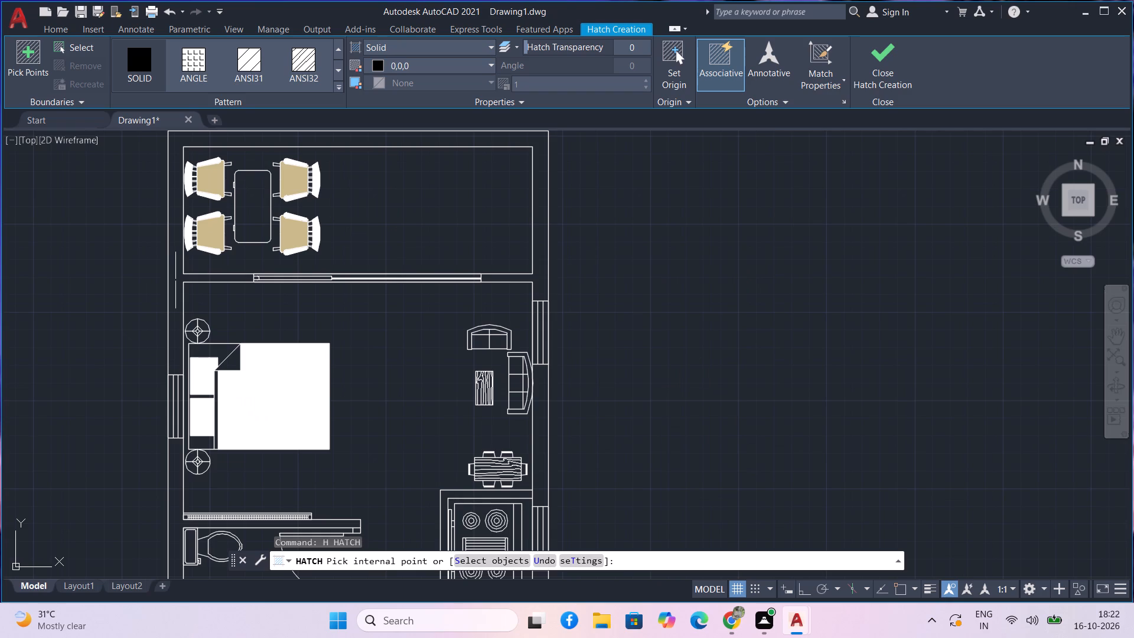
{"action": "left_click", "coordinate": [175, 280]}
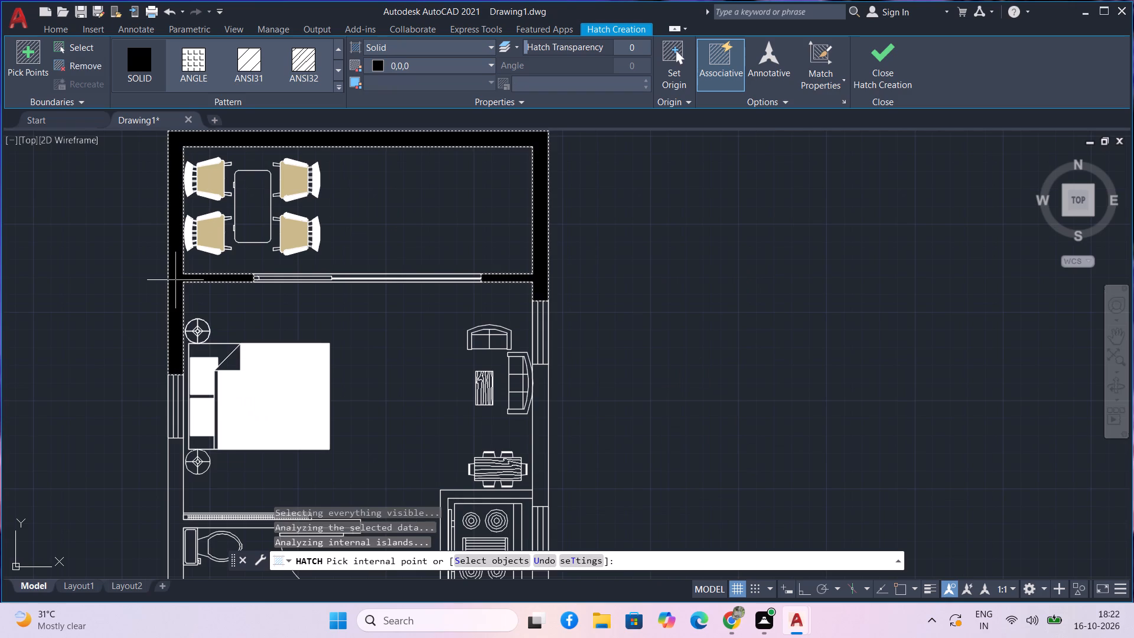
Add the black solid hatch to the west wall below the bedroom window, the bathroom partitions, the south wall and the kitchen's lower east wall.
{"action": "scroll", "coordinate": [175, 280], "scroll_direction": "down", "scroll_amount": 1}
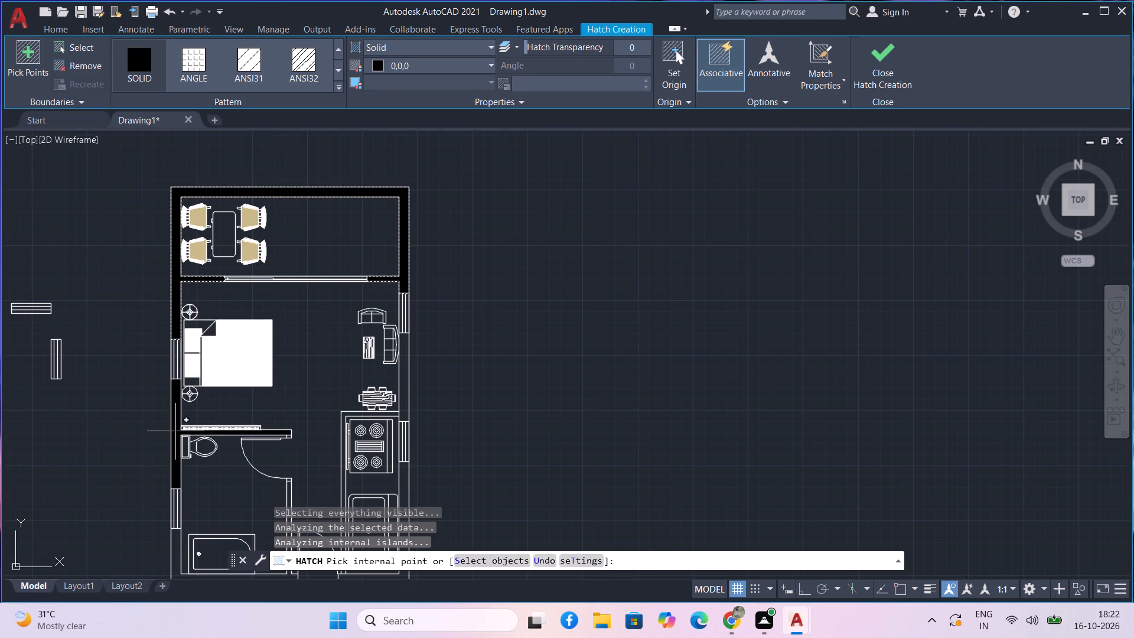
{"action": "left_click", "coordinate": [175, 431]}
{"action": "scroll", "coordinate": [188, 434], "scroll_direction": "up", "scroll_amount": 3}
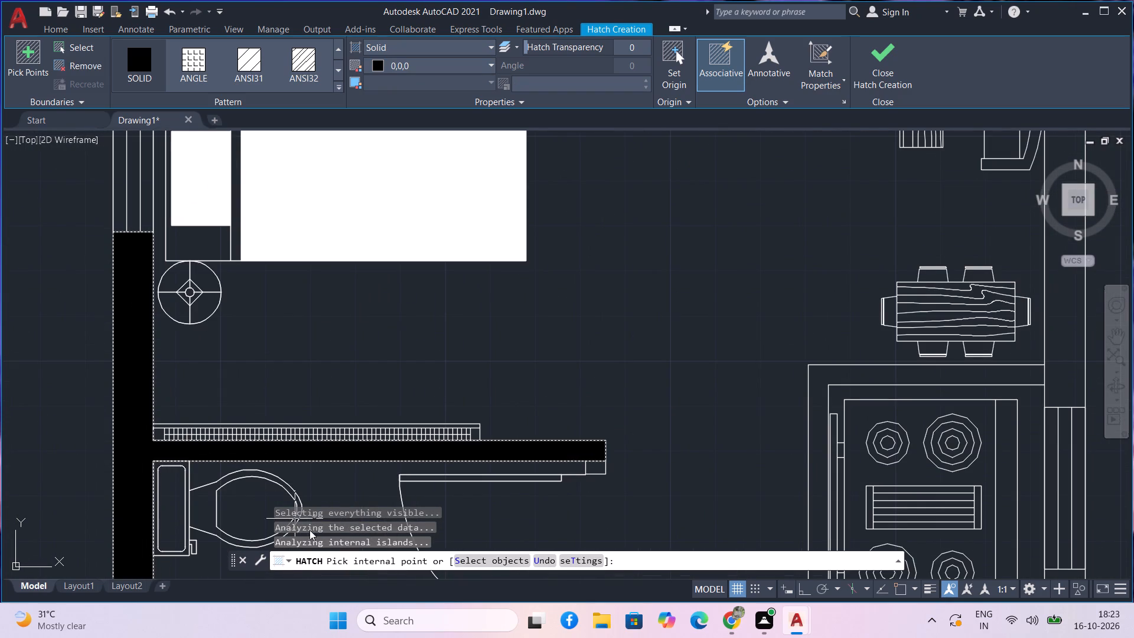
{"action": "middle_click_drag", "start_coordinate": [340, 480], "coordinate": [326, 306]}
{"action": "scroll", "coordinate": [323, 304], "scroll_direction": "down", "scroll_amount": 1}
{"action": "scroll", "coordinate": [318, 410], "scroll_direction": "down", "scroll_amount": 1}
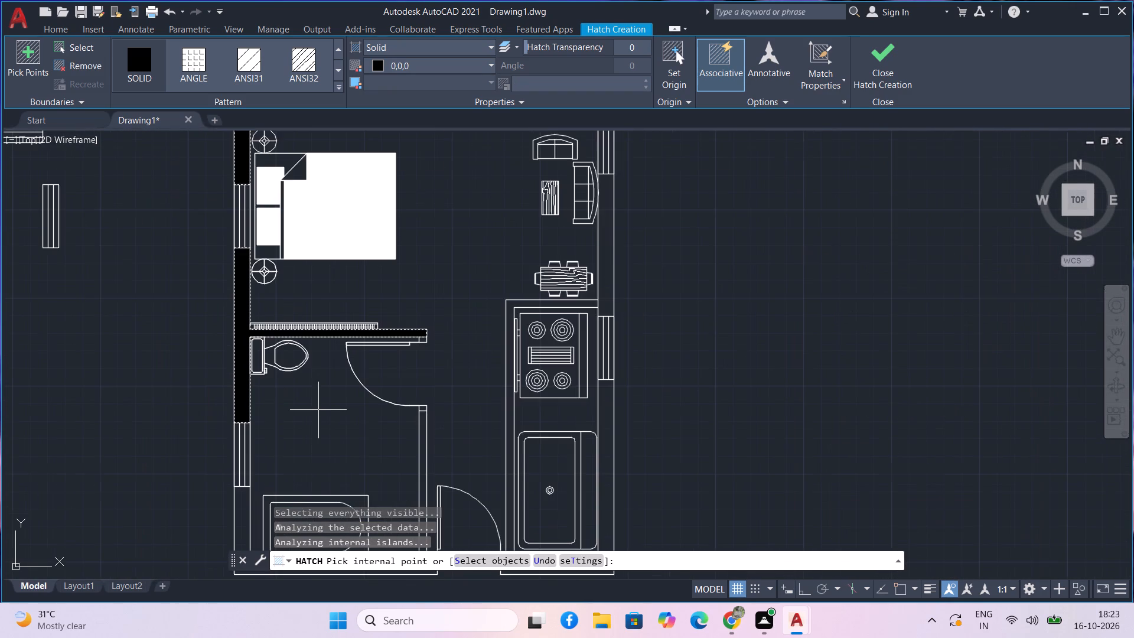
{"action": "middle_click_drag", "start_coordinate": [318, 410], "coordinate": [306, 290]}
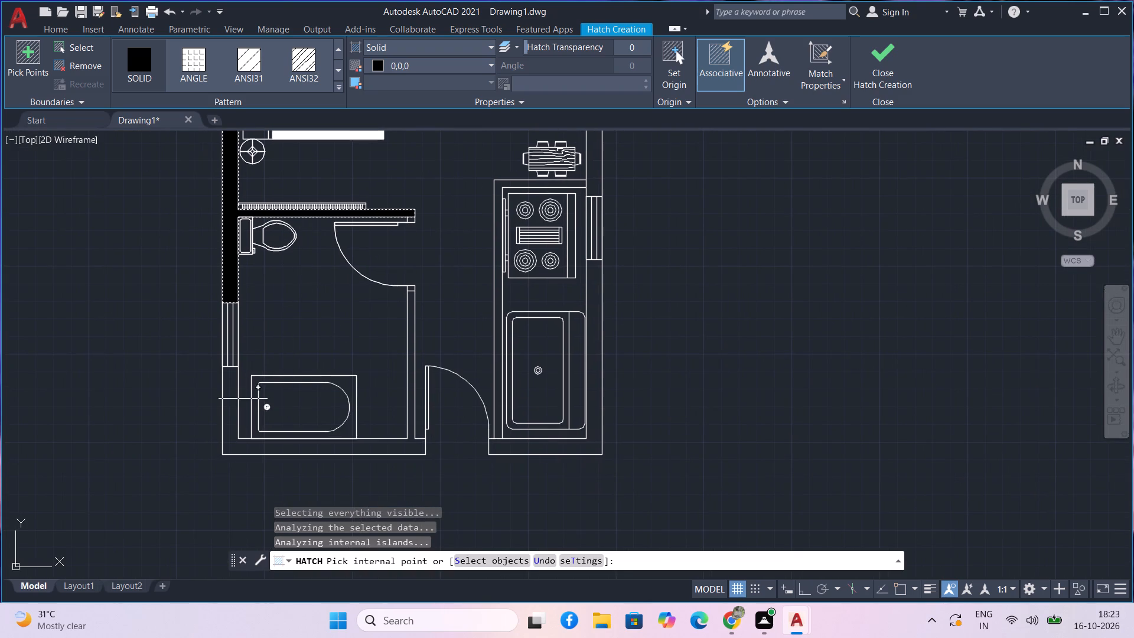
{"action": "left_click", "coordinate": [229, 408]}
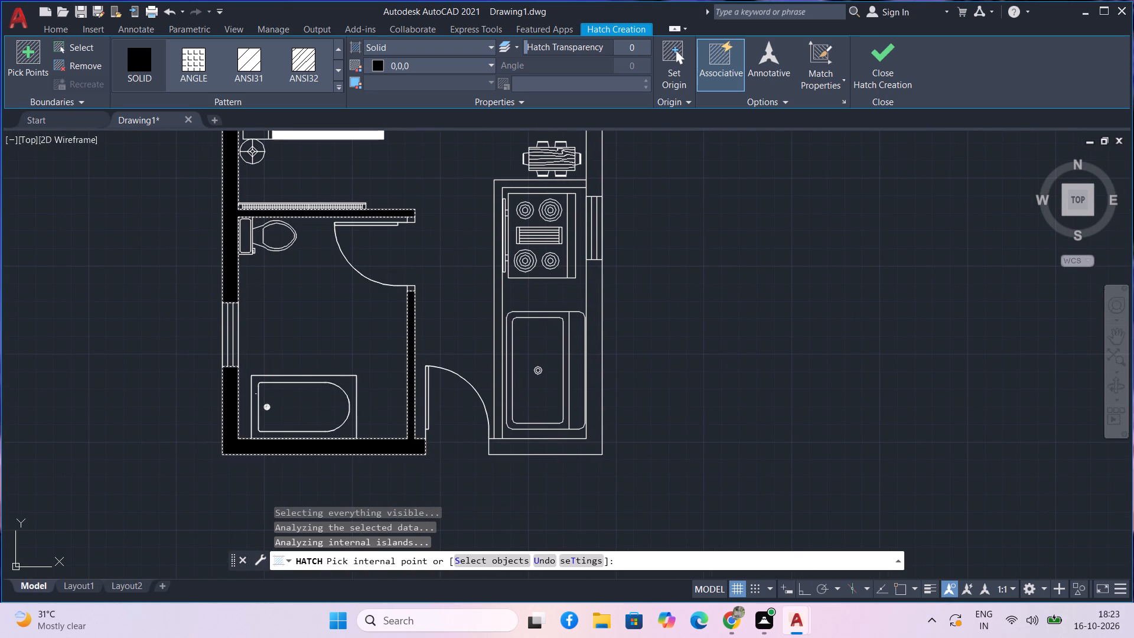
{"action": "left_click", "coordinate": [513, 446]}
Fill the east wall between the sofa and kitchen windows with the same black solid hatch and complete the hatch.
{"action": "scroll", "coordinate": [649, 344], "scroll_direction": "down", "scroll_amount": 1}
{"action": "middle_click_drag", "start_coordinate": [650, 343], "coordinate": [630, 438]}
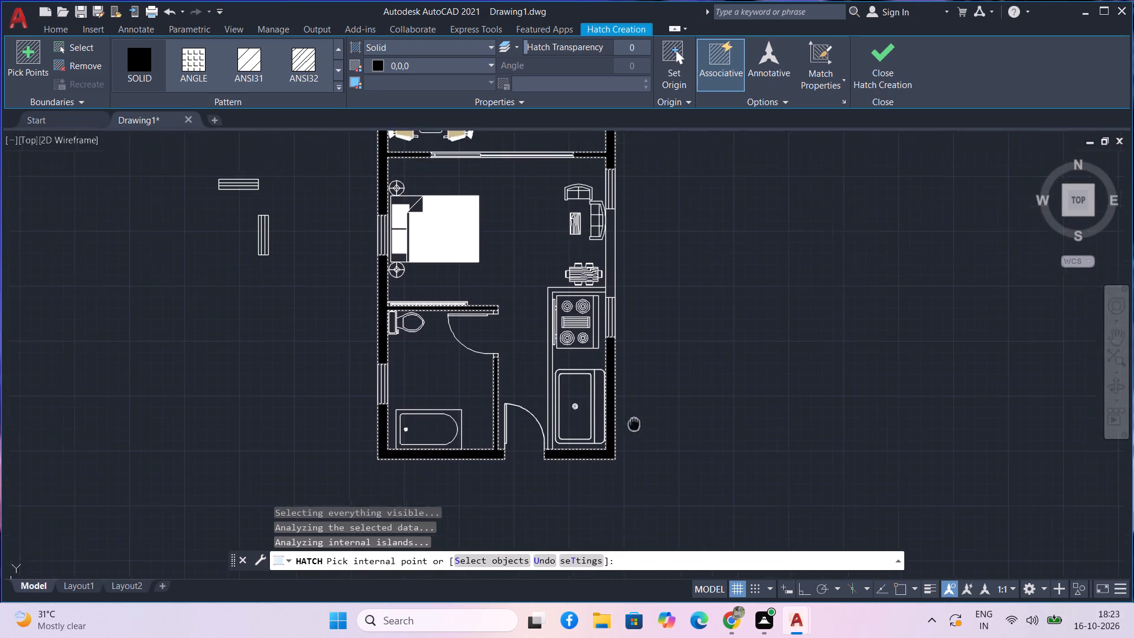
{"action": "middle_click_drag", "start_coordinate": [630, 438], "coordinate": [609, 519]}
{"action": "scroll", "coordinate": [583, 405], "scroll_direction": "up", "scroll_amount": 1}
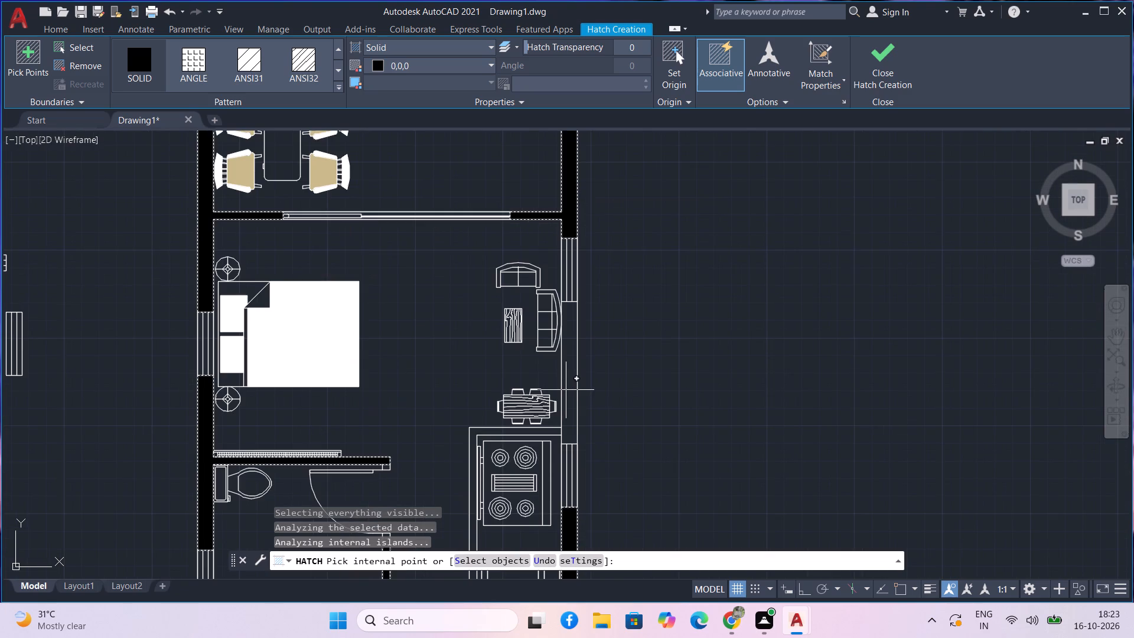
{"action": "left_click", "coordinate": [569, 389]}
{"action": "middle_click_drag", "start_coordinate": [633, 354], "coordinate": [634, 364]}
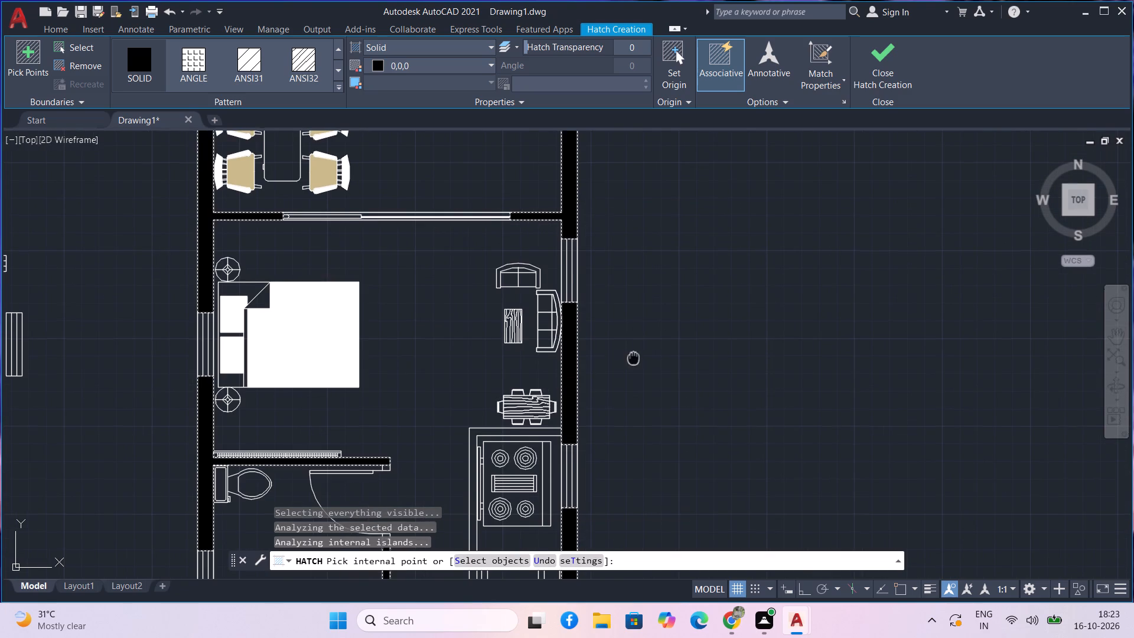
{"action": "middle_click_drag", "start_coordinate": [634, 364], "coordinate": [628, 437]}
{"action": "scroll", "coordinate": [625, 346], "scroll_direction": "down", "scroll_amount": 1}
{"action": "middle_click_drag", "start_coordinate": [640, 375], "coordinate": [636, 364]}
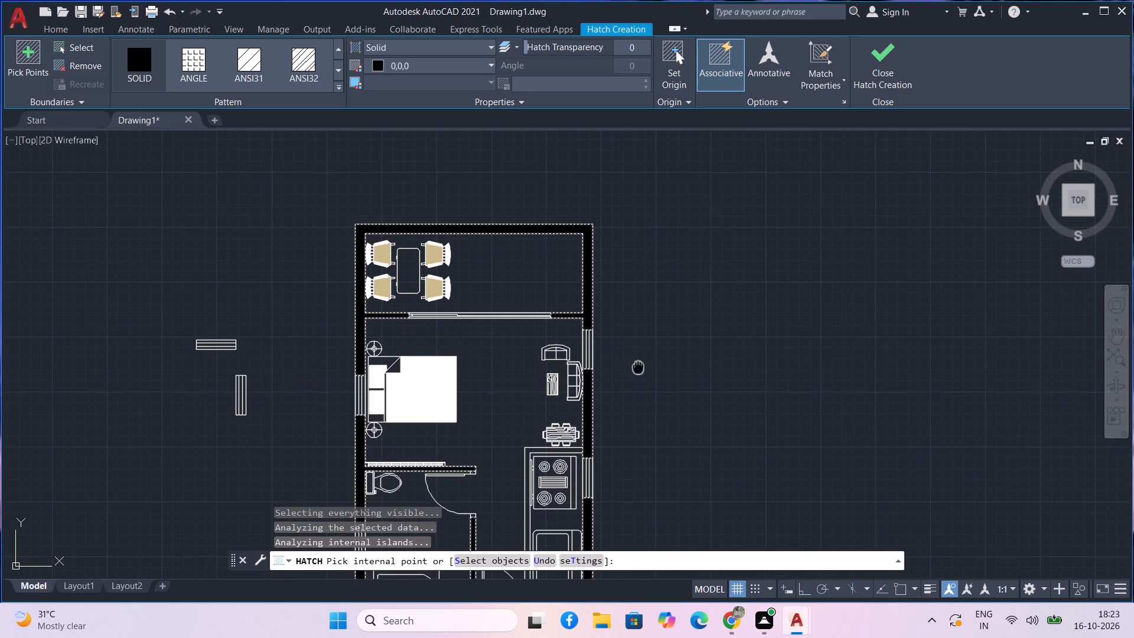
{"action": "middle_click_drag", "start_coordinate": [636, 364], "coordinate": [649, 261]}
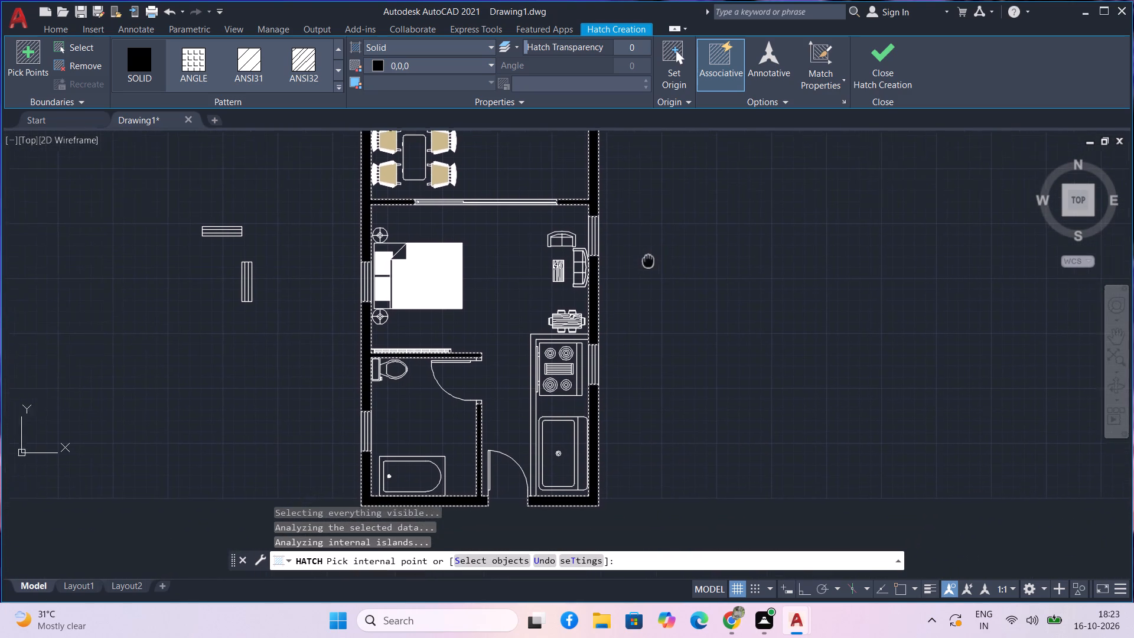
{"action": "middle_click_drag", "start_coordinate": [649, 261], "coordinate": [679, 285]}
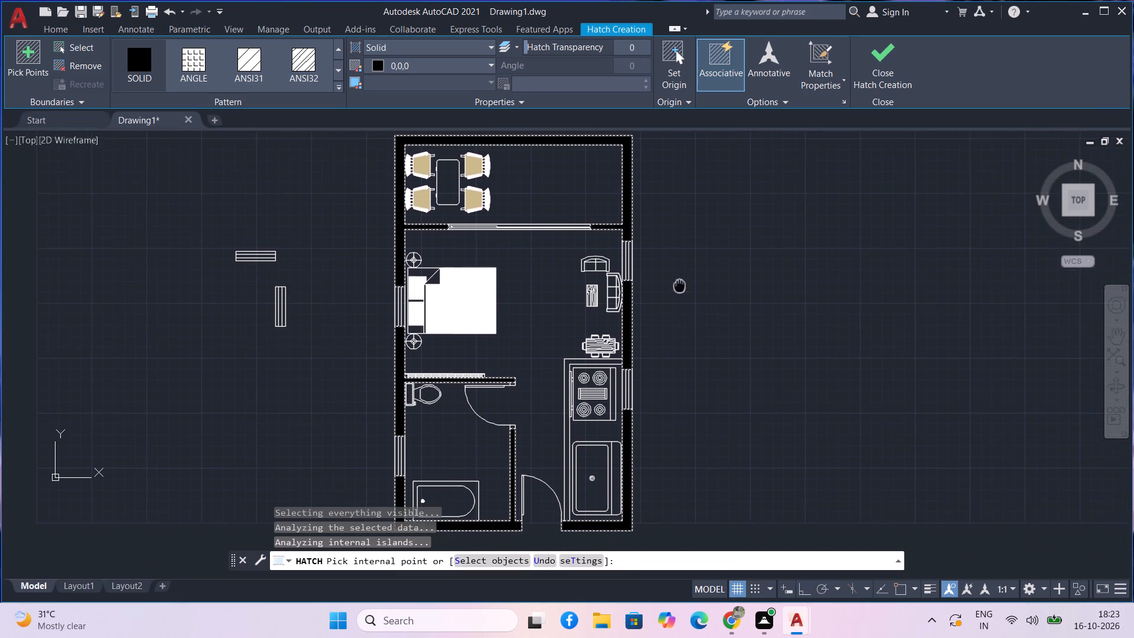
{"action": "middle_click_drag", "start_coordinate": [679, 285], "coordinate": [677, 277]}
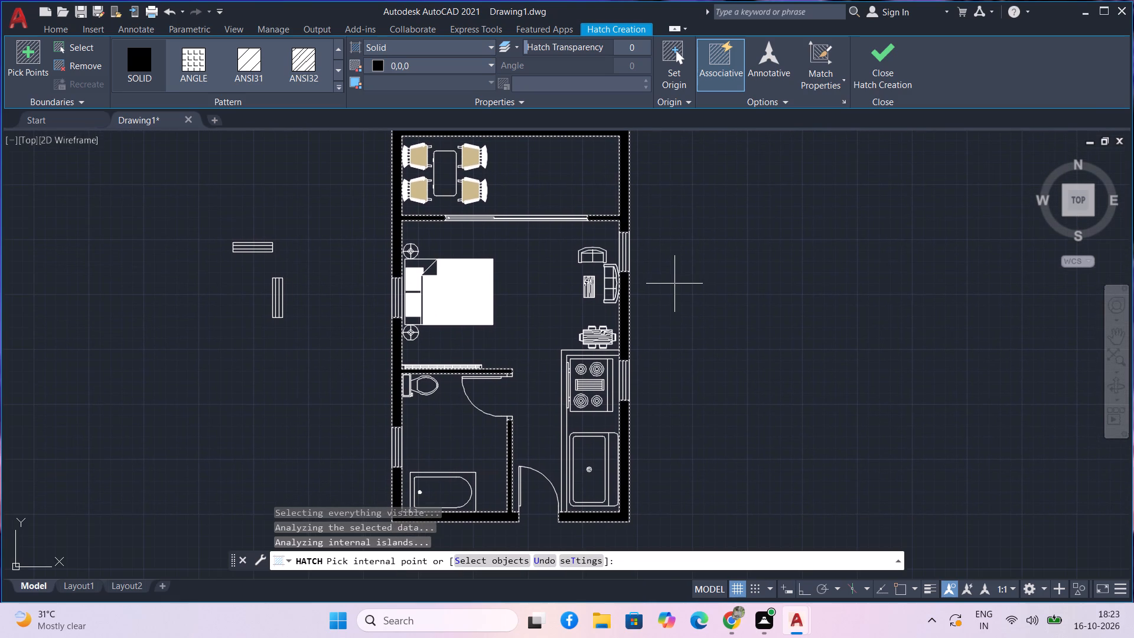
{"action": "key", "text": "space"}
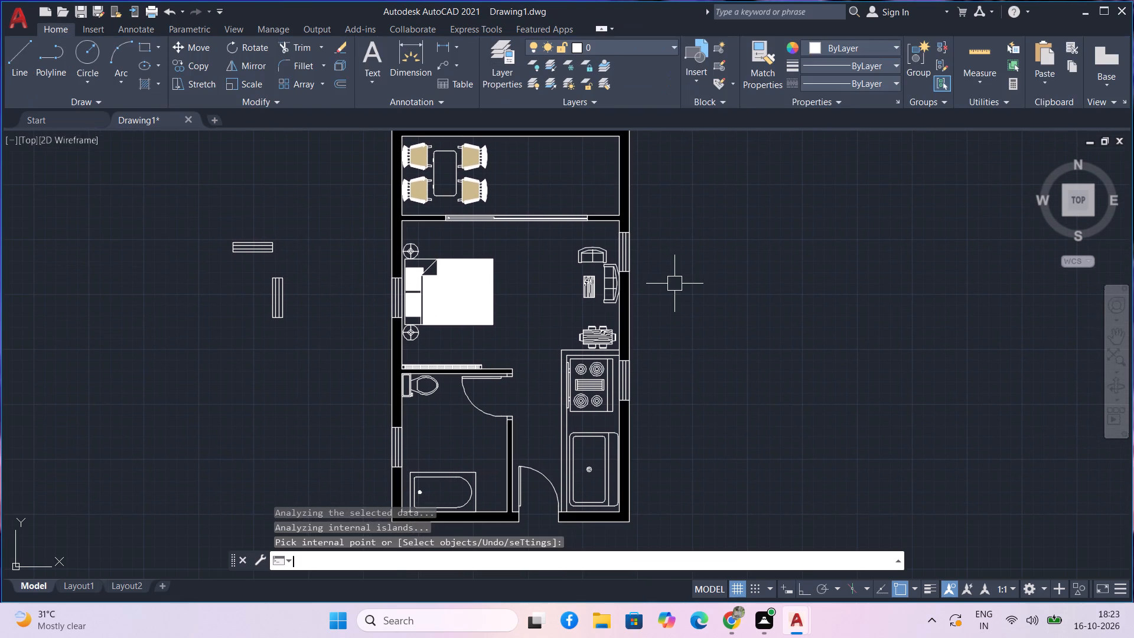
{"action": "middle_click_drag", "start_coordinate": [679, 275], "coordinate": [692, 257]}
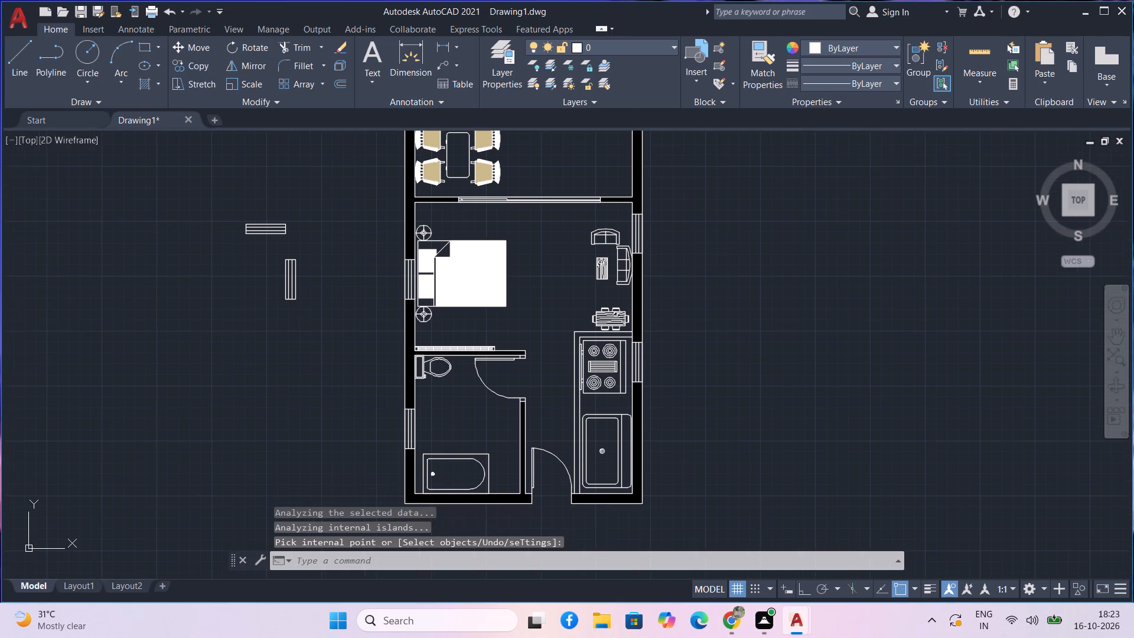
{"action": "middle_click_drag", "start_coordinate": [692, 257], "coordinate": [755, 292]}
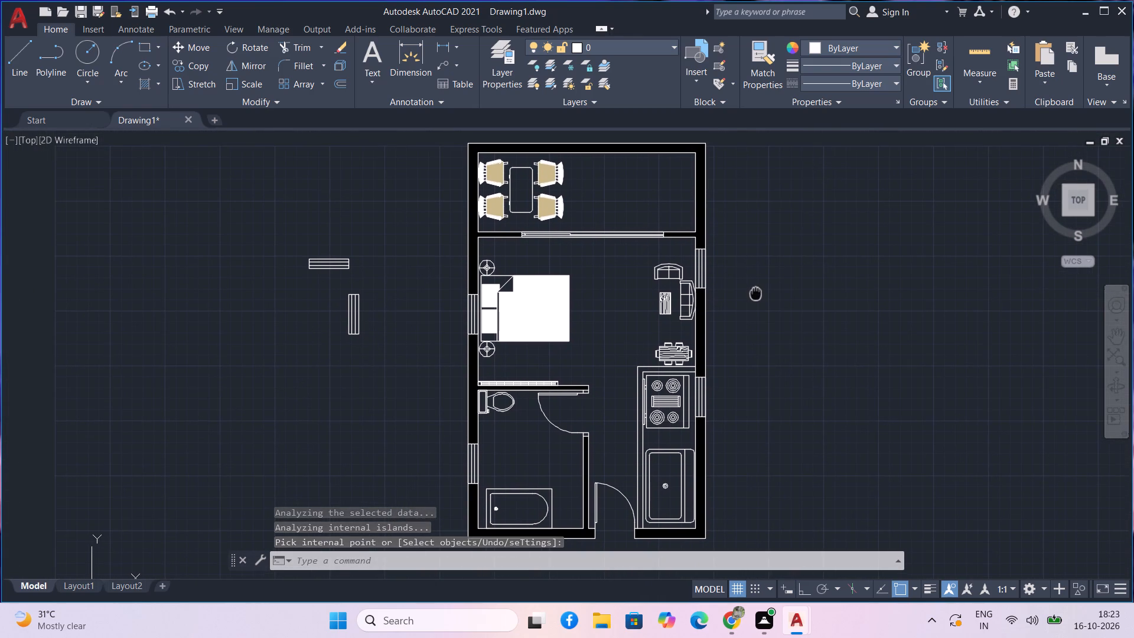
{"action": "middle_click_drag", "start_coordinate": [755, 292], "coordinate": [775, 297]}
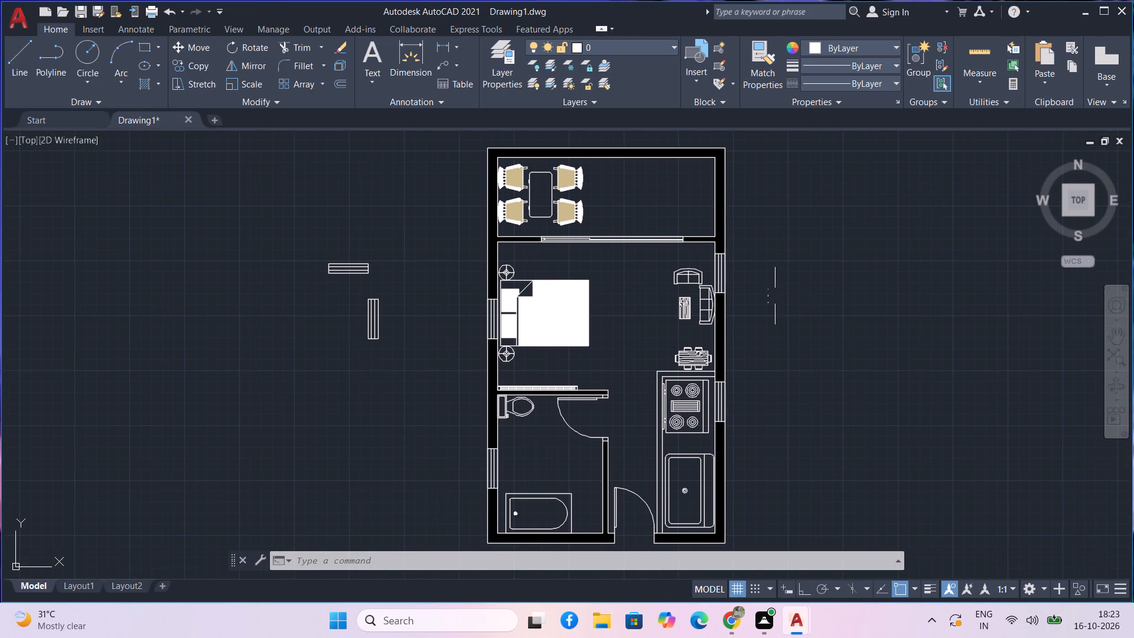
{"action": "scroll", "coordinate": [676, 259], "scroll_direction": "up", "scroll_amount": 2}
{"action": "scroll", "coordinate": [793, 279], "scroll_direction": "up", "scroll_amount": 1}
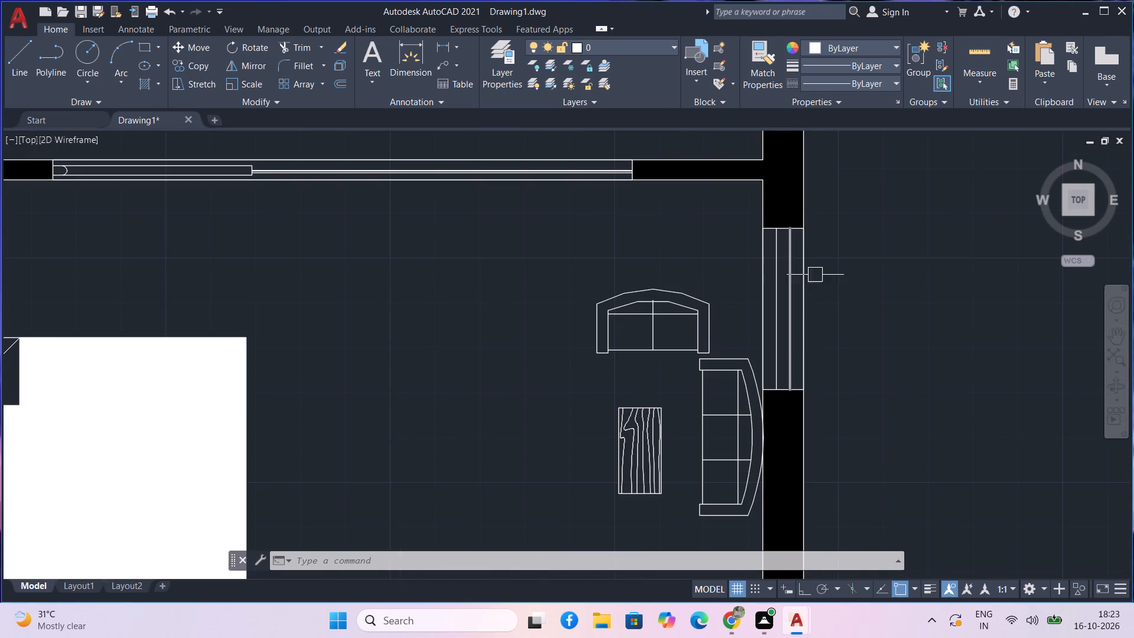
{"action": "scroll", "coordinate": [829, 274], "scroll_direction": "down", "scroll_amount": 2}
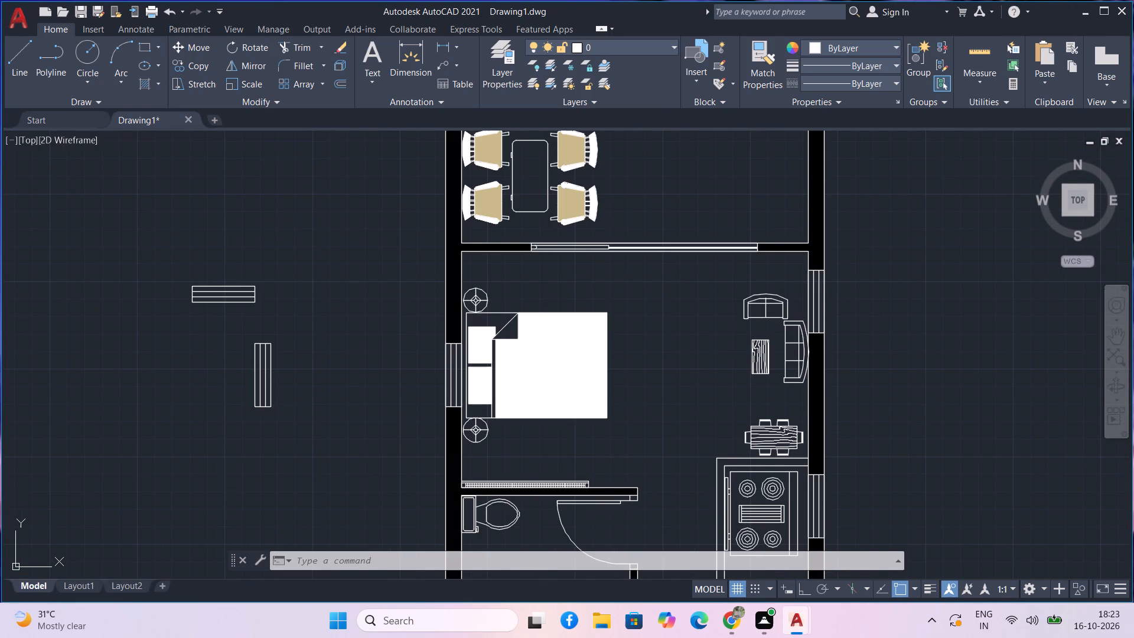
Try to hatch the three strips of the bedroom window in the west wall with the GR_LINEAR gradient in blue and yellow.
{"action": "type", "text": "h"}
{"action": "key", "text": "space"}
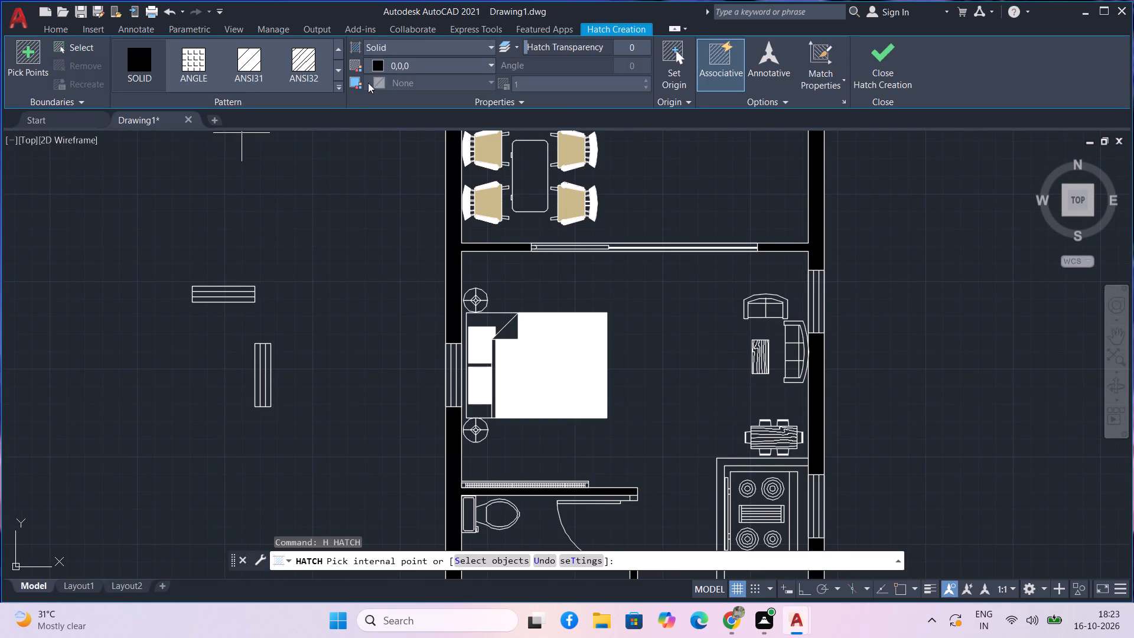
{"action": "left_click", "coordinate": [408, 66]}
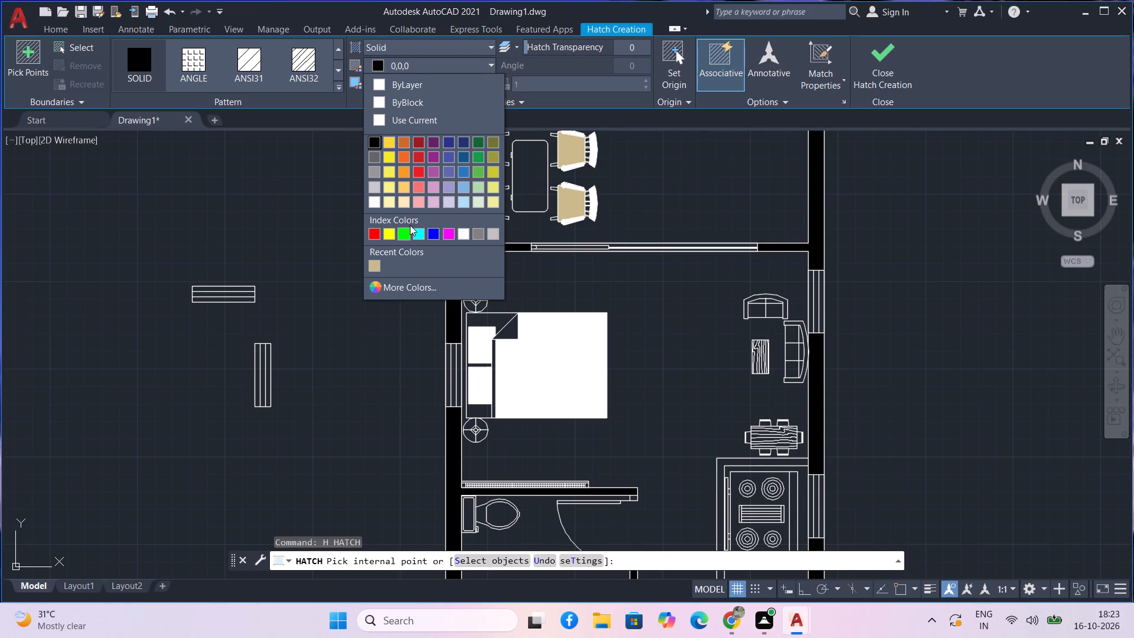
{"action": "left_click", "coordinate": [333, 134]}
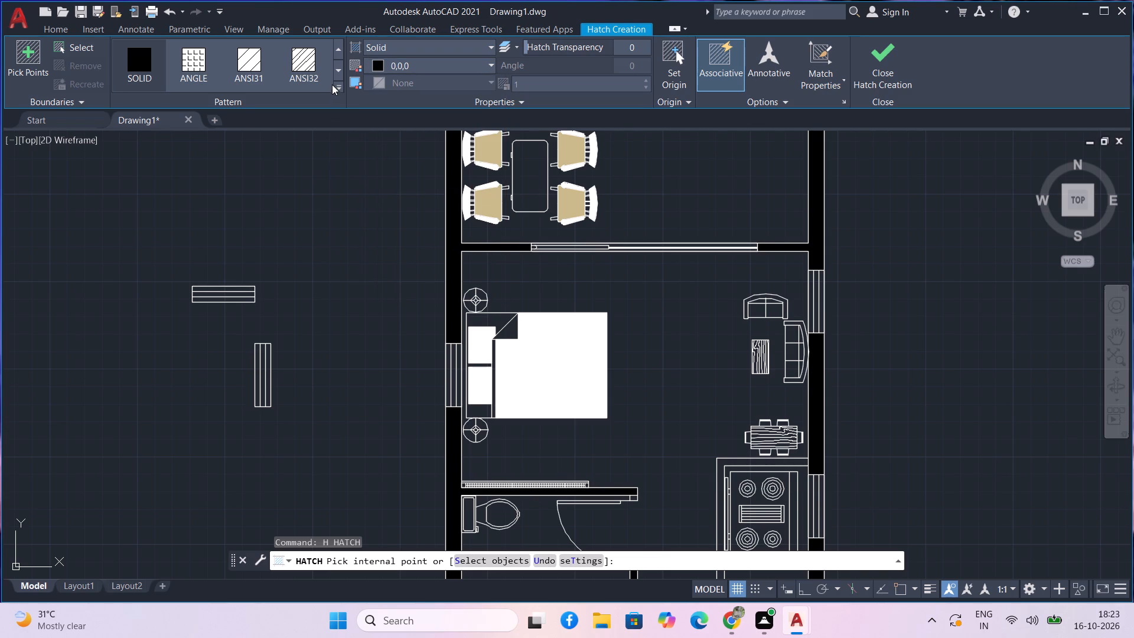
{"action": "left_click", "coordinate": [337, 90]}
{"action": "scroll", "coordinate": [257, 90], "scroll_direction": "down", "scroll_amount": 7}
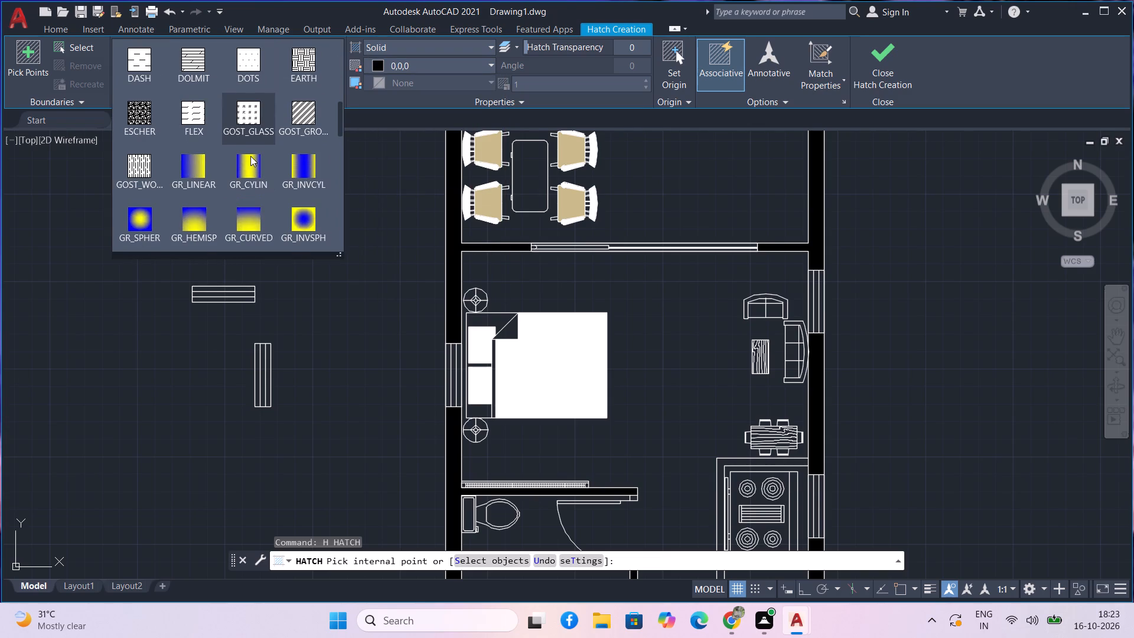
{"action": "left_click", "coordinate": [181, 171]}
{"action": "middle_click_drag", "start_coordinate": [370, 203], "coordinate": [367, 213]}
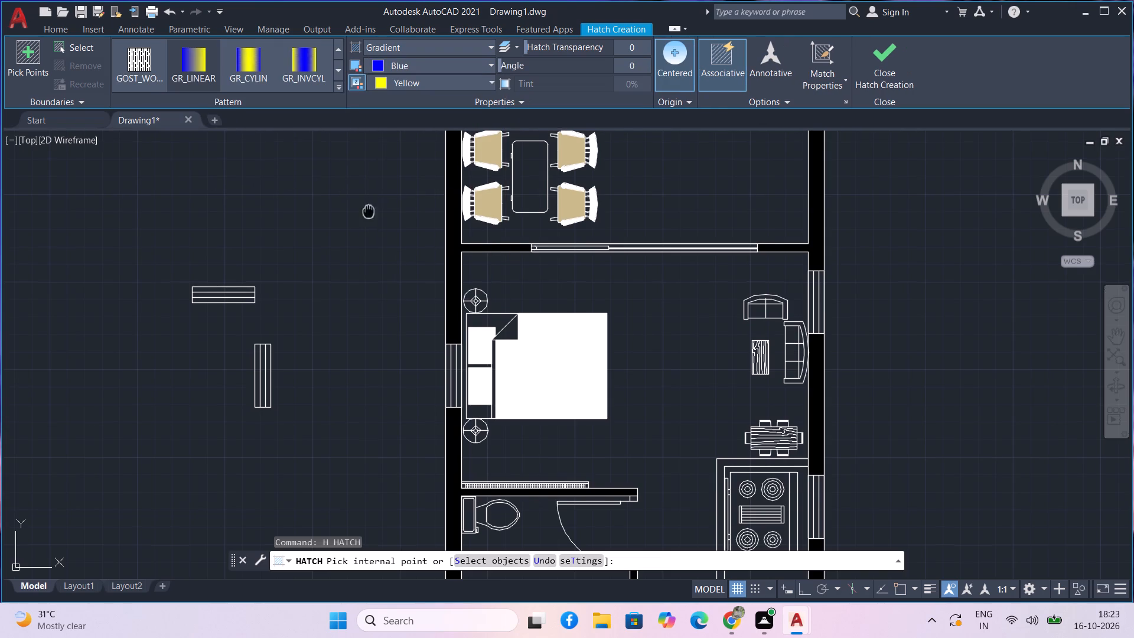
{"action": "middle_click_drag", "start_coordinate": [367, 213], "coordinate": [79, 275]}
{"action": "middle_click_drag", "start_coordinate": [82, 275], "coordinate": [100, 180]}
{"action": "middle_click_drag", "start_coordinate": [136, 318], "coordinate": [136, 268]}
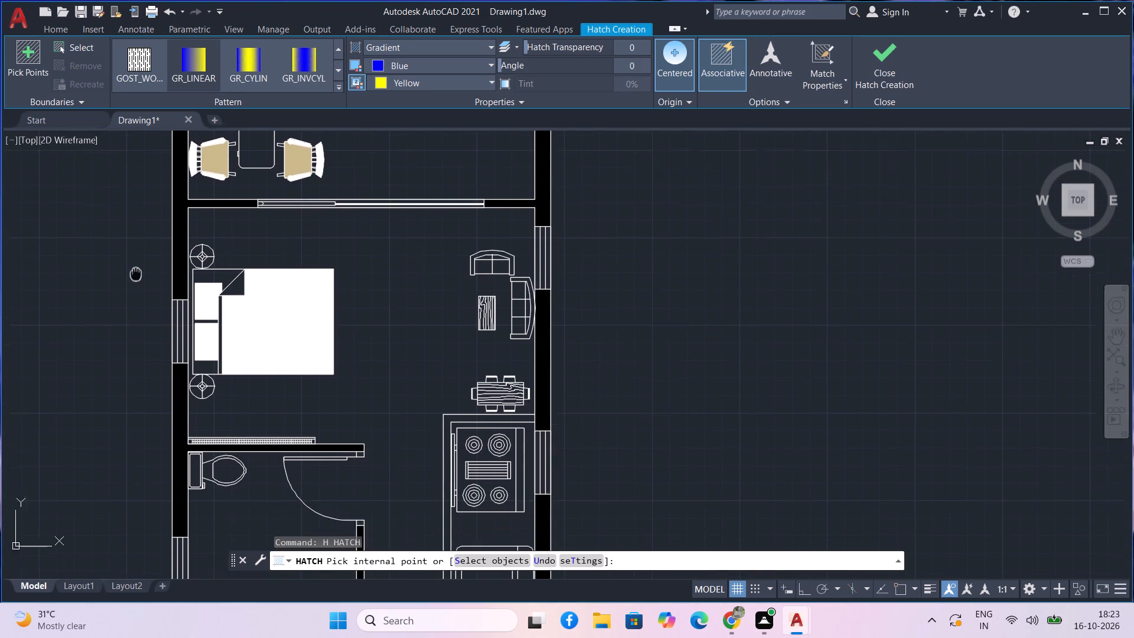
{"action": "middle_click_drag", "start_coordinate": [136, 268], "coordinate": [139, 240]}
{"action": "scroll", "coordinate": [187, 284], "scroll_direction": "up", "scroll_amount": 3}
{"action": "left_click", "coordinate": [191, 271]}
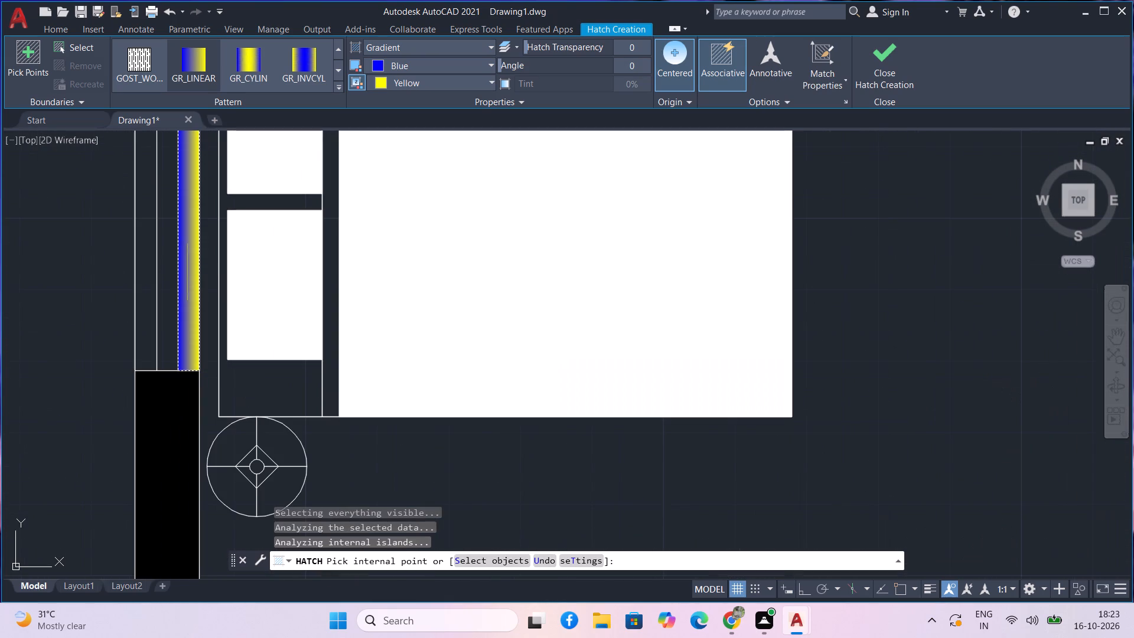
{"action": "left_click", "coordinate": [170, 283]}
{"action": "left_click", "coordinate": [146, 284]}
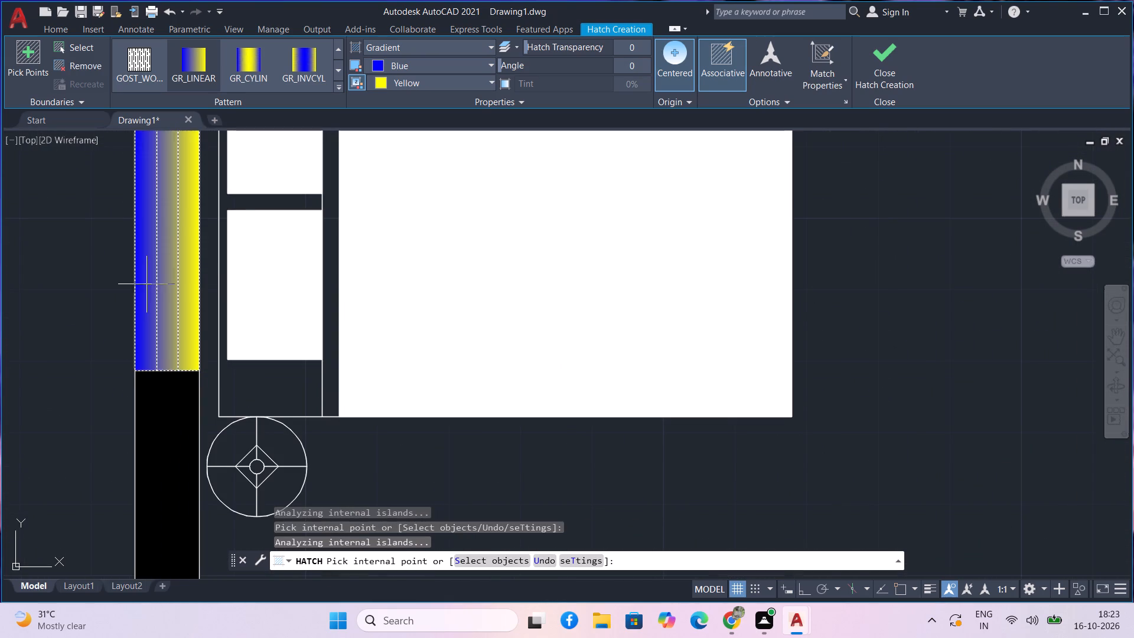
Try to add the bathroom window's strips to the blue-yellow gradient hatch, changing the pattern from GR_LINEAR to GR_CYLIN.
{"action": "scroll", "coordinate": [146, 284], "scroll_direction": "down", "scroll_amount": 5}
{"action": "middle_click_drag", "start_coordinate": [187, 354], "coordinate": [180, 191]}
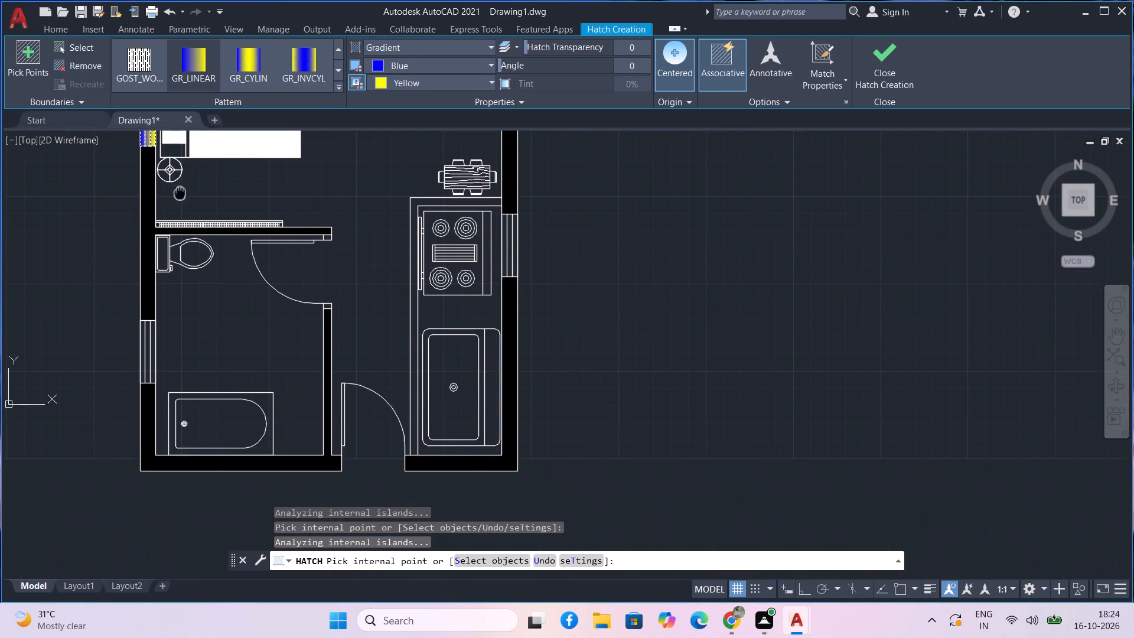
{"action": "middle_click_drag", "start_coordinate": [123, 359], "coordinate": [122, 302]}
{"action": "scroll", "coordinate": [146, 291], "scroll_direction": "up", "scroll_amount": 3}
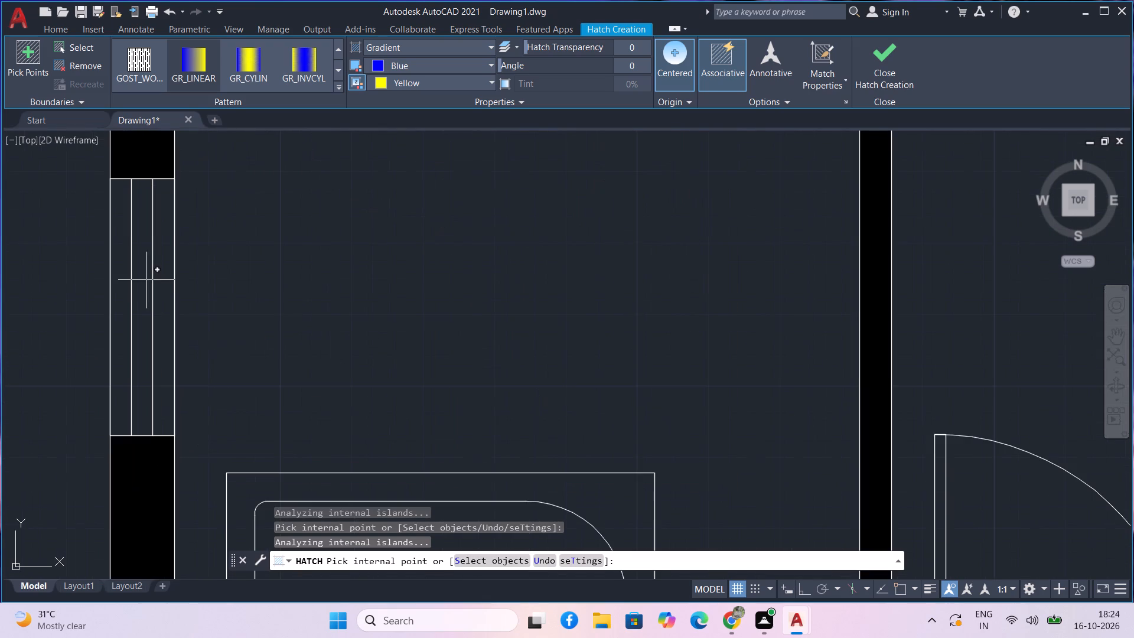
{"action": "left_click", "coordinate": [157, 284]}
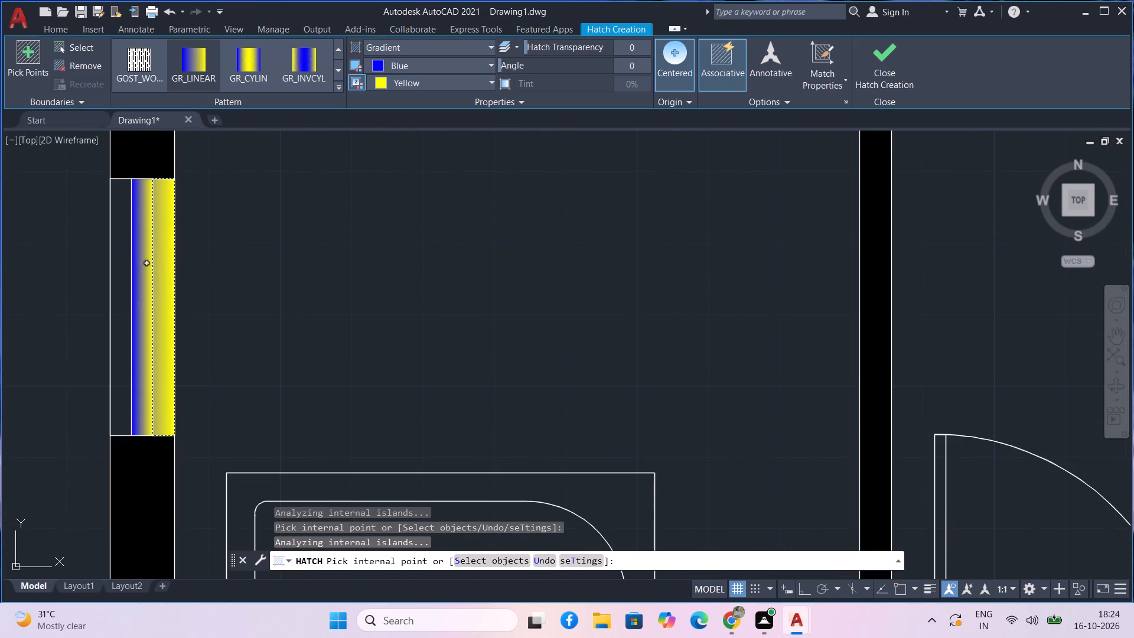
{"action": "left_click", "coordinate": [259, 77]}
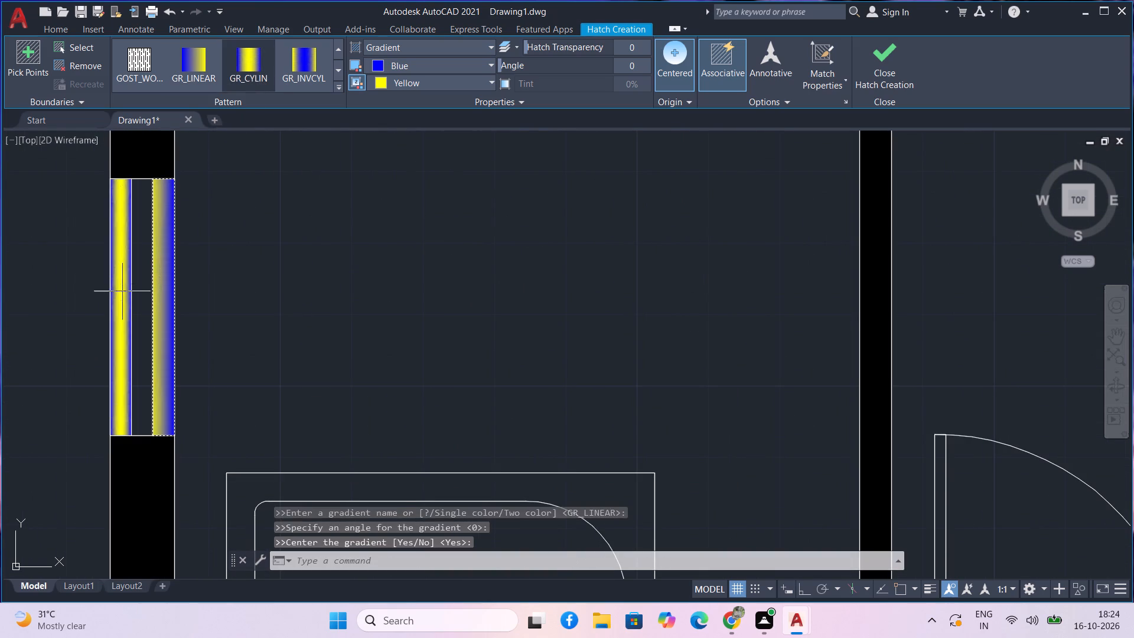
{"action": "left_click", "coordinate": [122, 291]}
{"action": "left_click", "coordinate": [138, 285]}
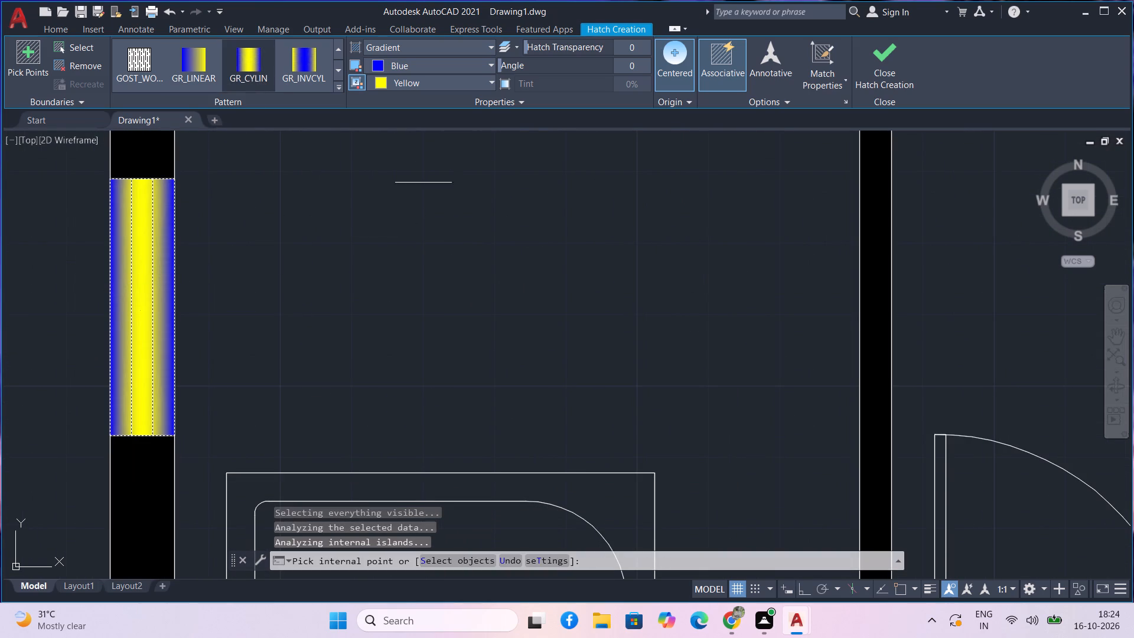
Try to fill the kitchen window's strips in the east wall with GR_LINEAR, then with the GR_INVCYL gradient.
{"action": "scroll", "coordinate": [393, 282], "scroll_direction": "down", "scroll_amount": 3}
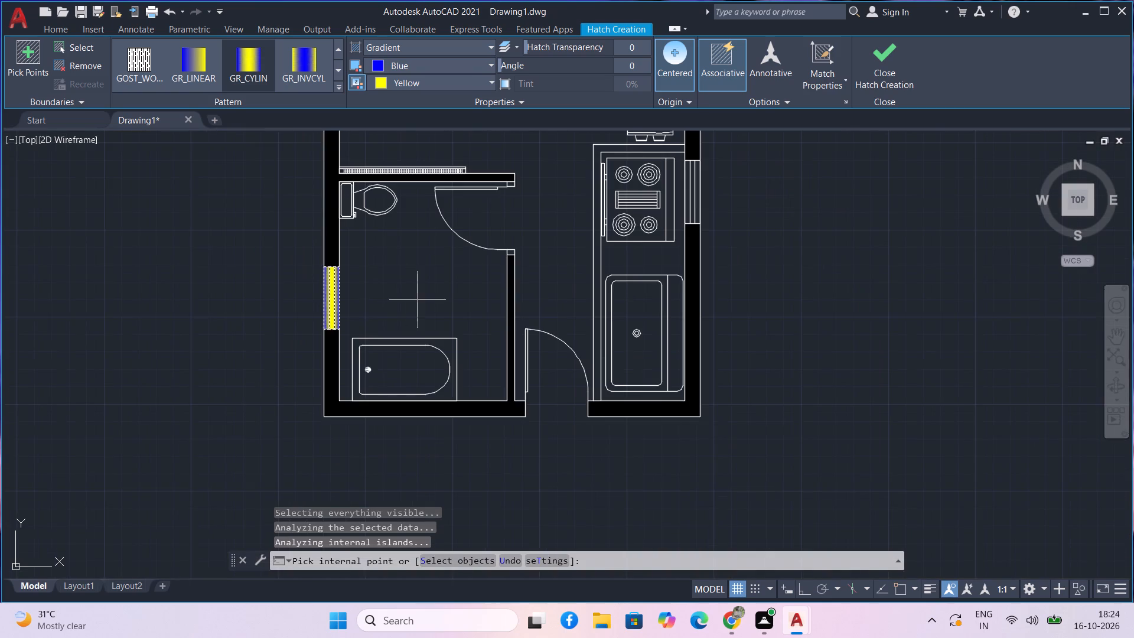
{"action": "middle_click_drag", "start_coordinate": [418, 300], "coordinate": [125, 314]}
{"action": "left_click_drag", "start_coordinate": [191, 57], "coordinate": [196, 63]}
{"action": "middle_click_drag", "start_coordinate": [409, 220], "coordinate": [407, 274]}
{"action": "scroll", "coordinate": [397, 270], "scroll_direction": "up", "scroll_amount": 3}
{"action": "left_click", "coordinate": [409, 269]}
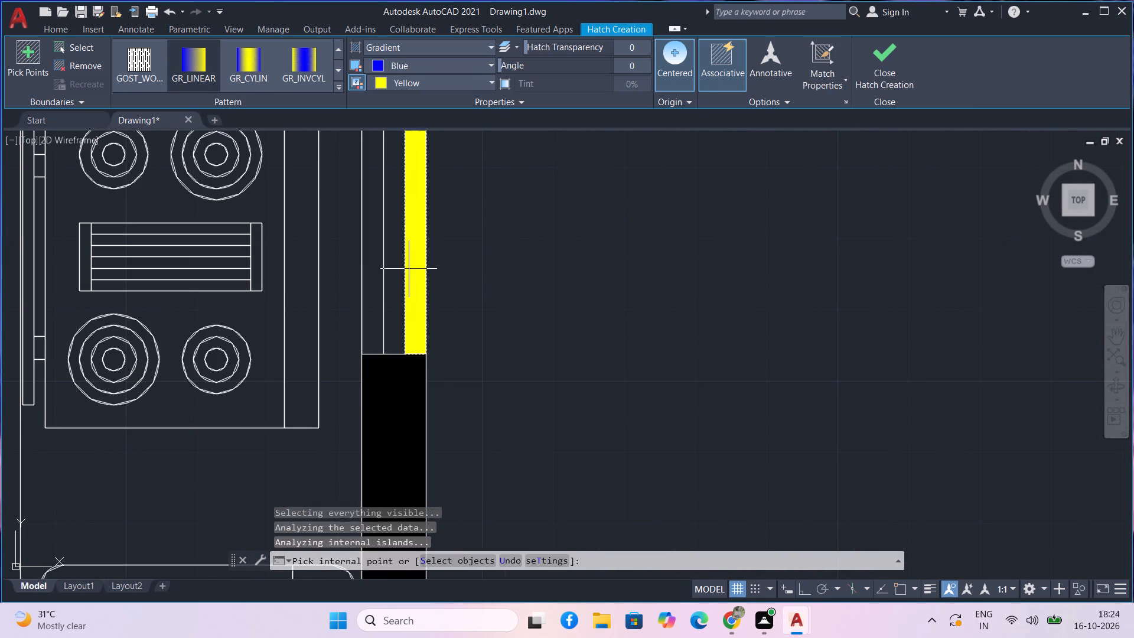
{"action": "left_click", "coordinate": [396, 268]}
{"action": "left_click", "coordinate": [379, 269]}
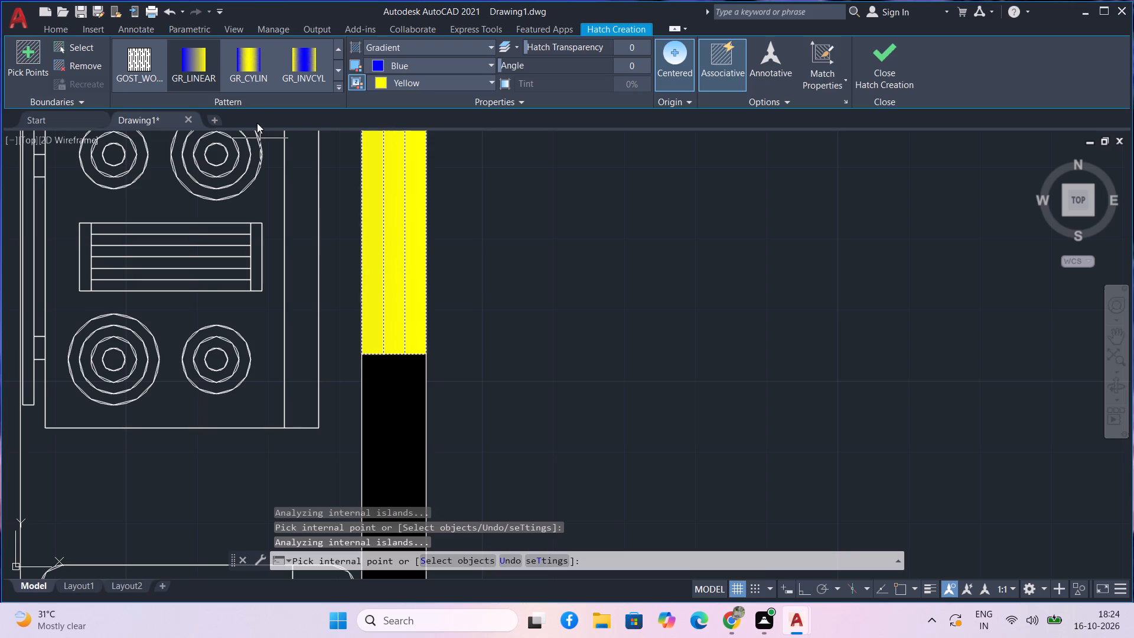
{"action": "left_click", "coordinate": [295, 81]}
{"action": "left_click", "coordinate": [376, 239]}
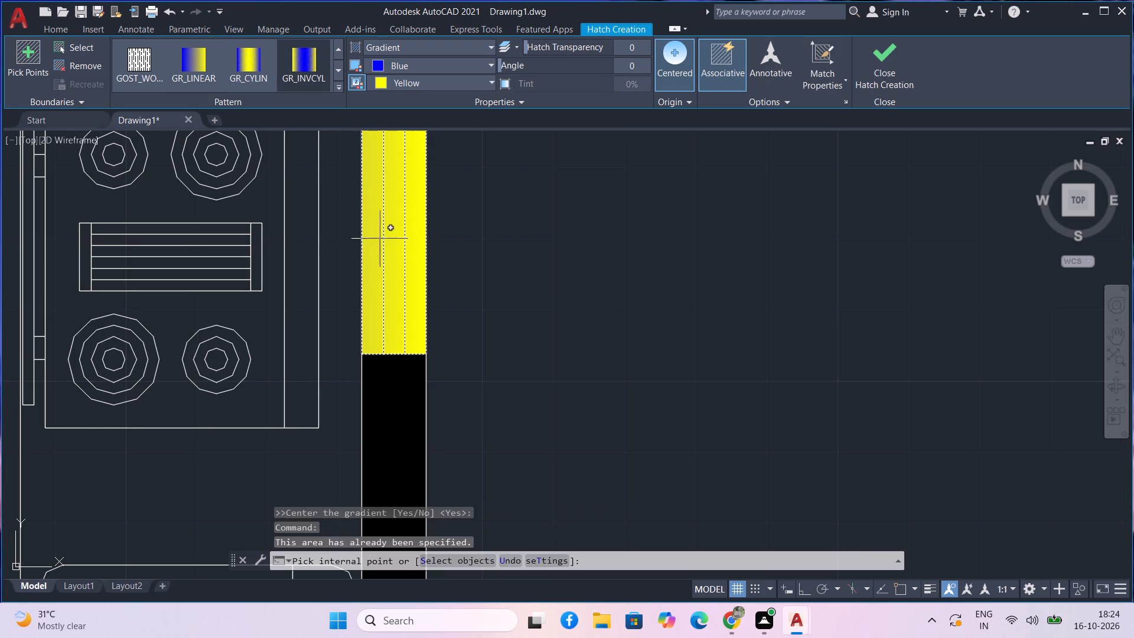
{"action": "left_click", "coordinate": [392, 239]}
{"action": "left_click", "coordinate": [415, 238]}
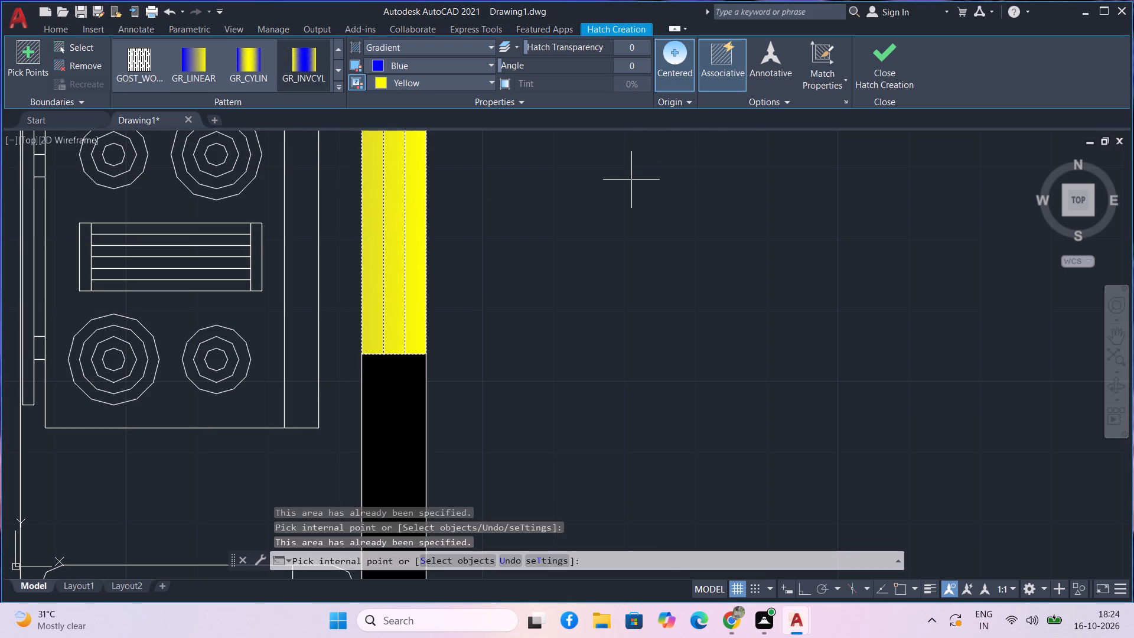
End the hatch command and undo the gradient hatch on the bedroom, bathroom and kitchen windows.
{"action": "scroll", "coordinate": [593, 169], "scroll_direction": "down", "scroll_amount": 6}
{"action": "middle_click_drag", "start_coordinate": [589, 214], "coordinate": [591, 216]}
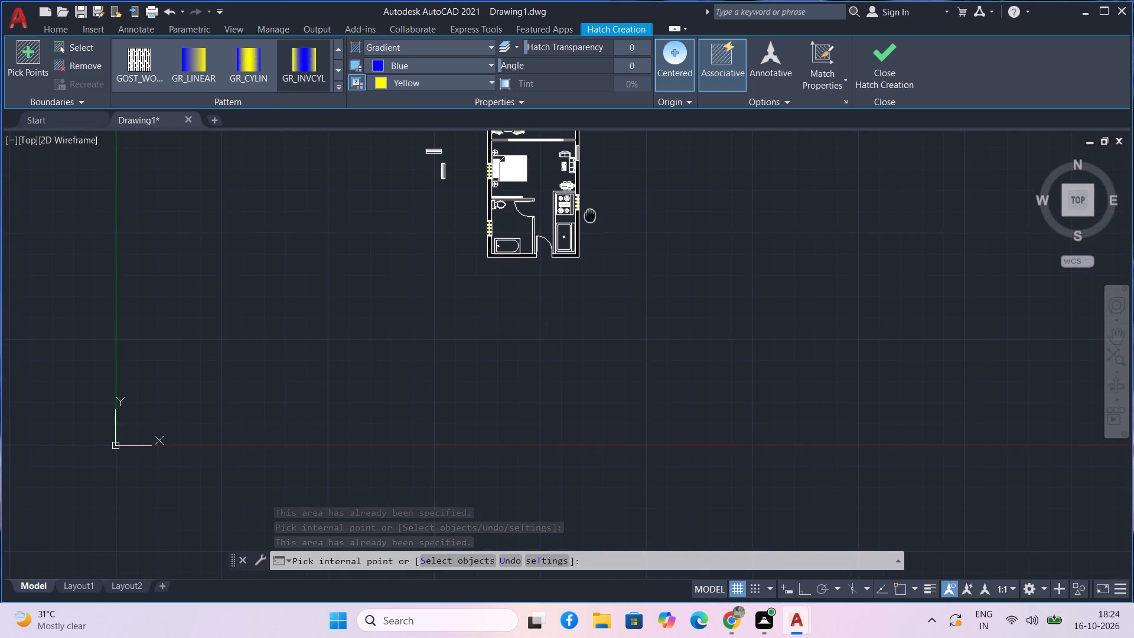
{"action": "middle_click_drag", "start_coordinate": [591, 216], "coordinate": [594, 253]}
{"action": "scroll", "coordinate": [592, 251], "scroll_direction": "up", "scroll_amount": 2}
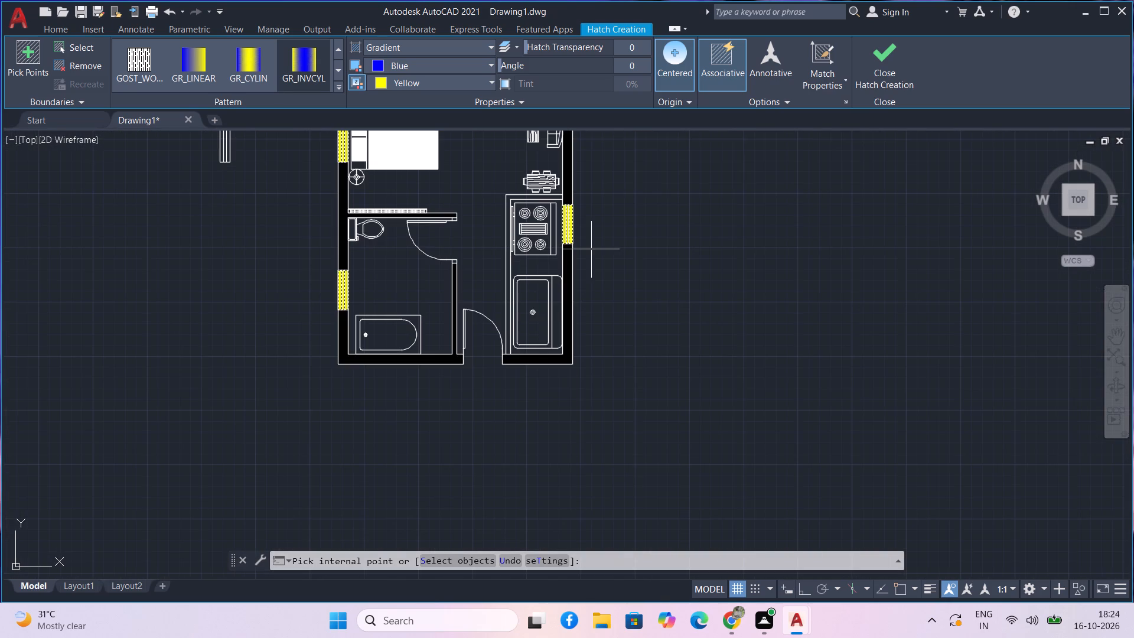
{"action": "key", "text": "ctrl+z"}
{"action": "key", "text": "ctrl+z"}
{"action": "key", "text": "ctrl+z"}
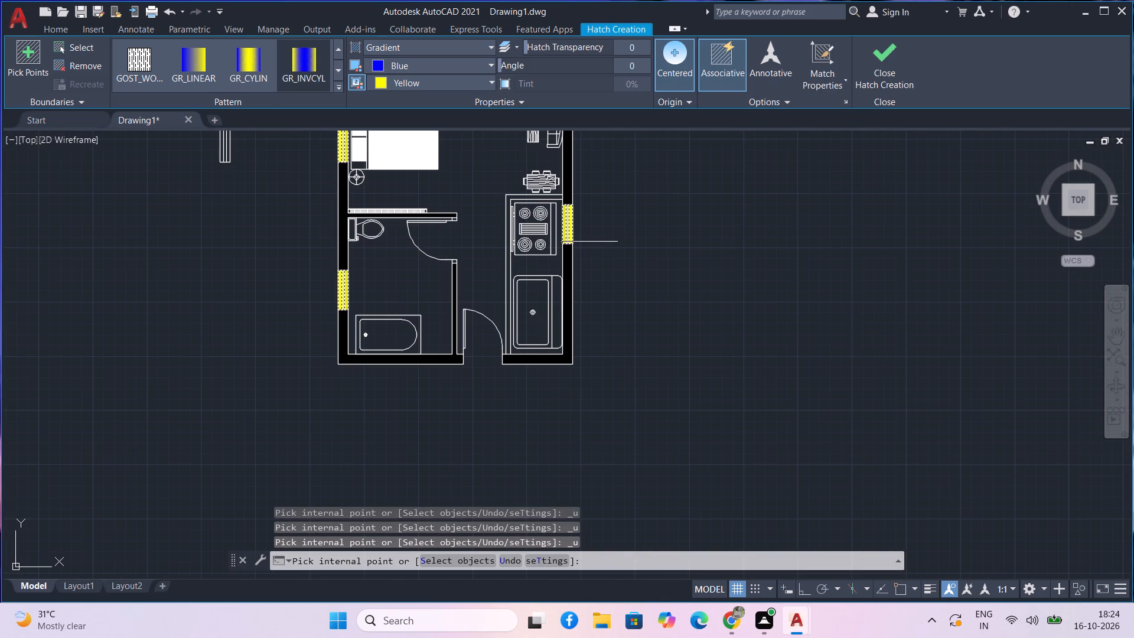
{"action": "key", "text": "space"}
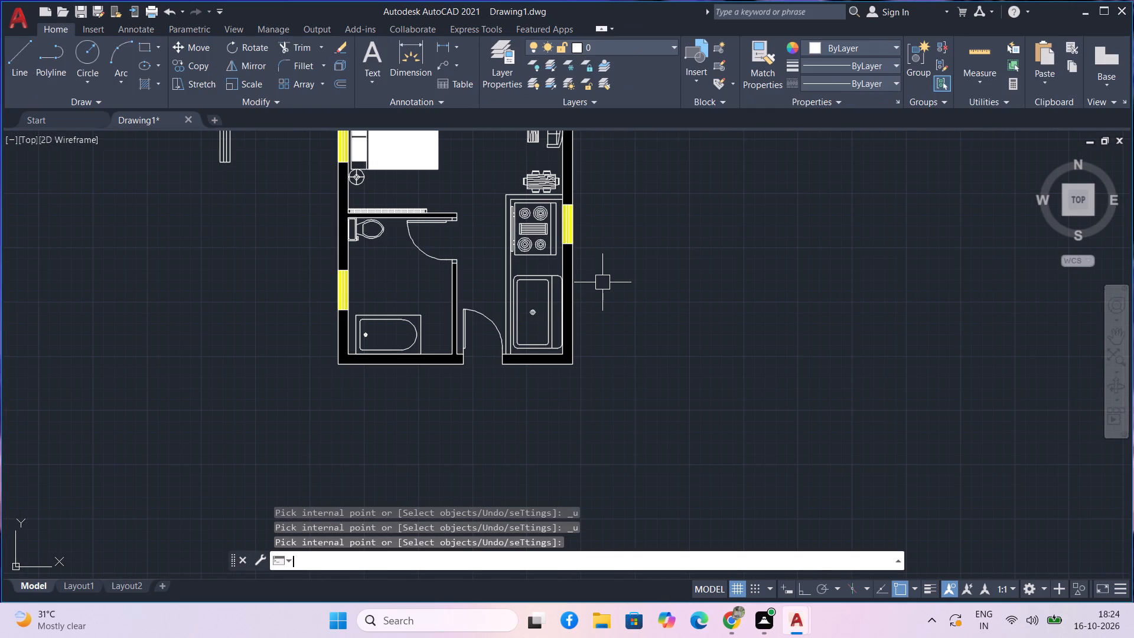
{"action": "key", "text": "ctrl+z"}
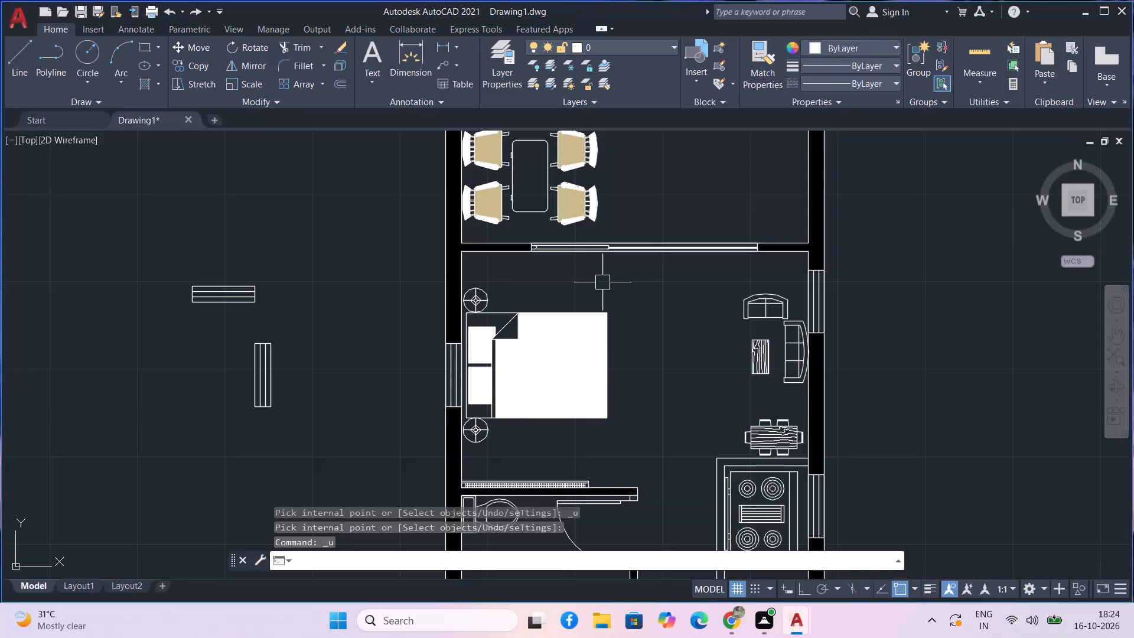
Hatch the three strips of the bedroom window in the west wall with the GR_LINEAR gradient in blue and yellow.
{"action": "type", "text": "h"}
{"action": "key", "text": "space"}
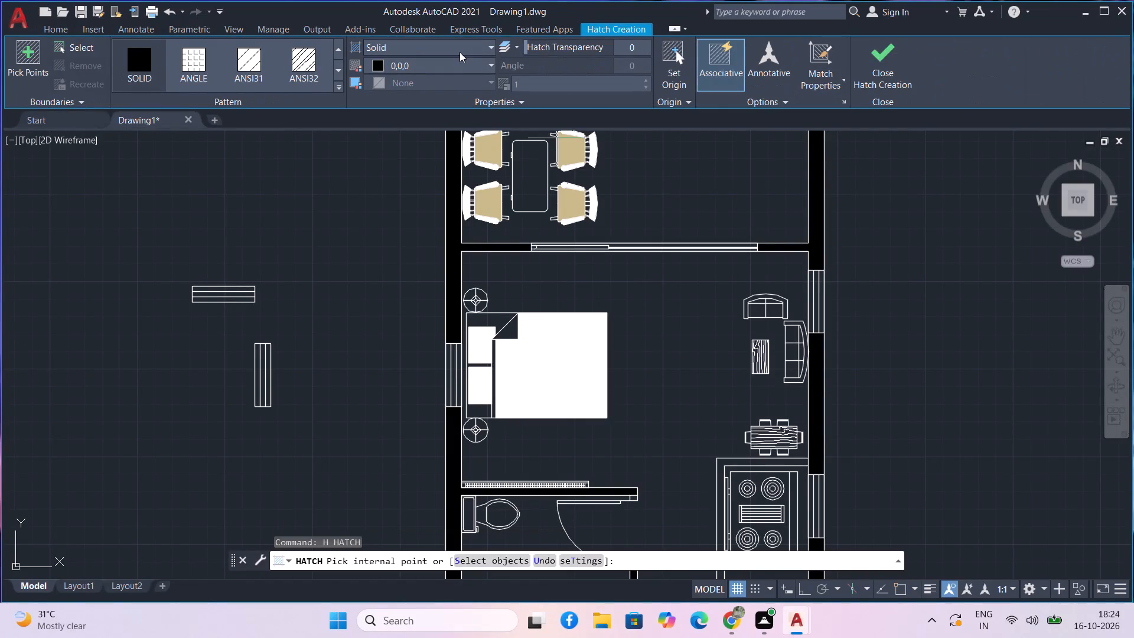
{"action": "left_click", "coordinate": [340, 92]}
{"action": "scroll", "coordinate": [306, 106], "scroll_direction": "down", "scroll_amount": 4}
{"action": "middle_click_drag", "start_coordinate": [318, 161], "coordinate": [321, 207]}
{"action": "scroll", "coordinate": [352, 224], "scroll_direction": "up", "scroll_amount": 3}
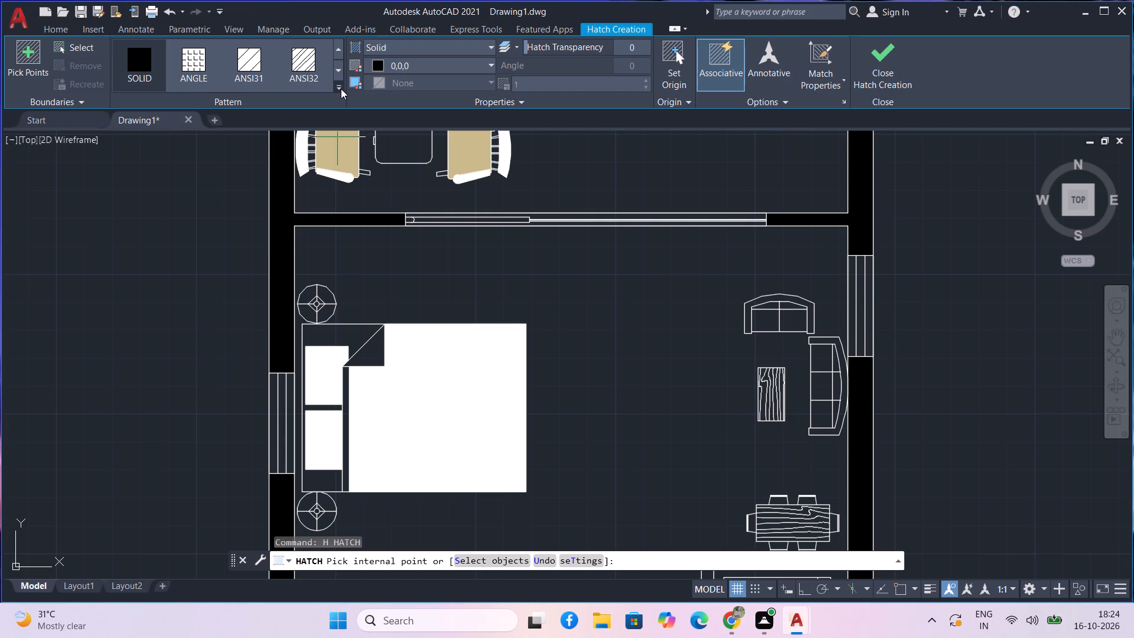
{"action": "left_click", "coordinate": [341, 89]}
{"action": "scroll", "coordinate": [266, 148], "scroll_direction": "down", "scroll_amount": 9}
{"action": "scroll", "coordinate": [243, 158], "scroll_direction": "up", "scroll_amount": 1}
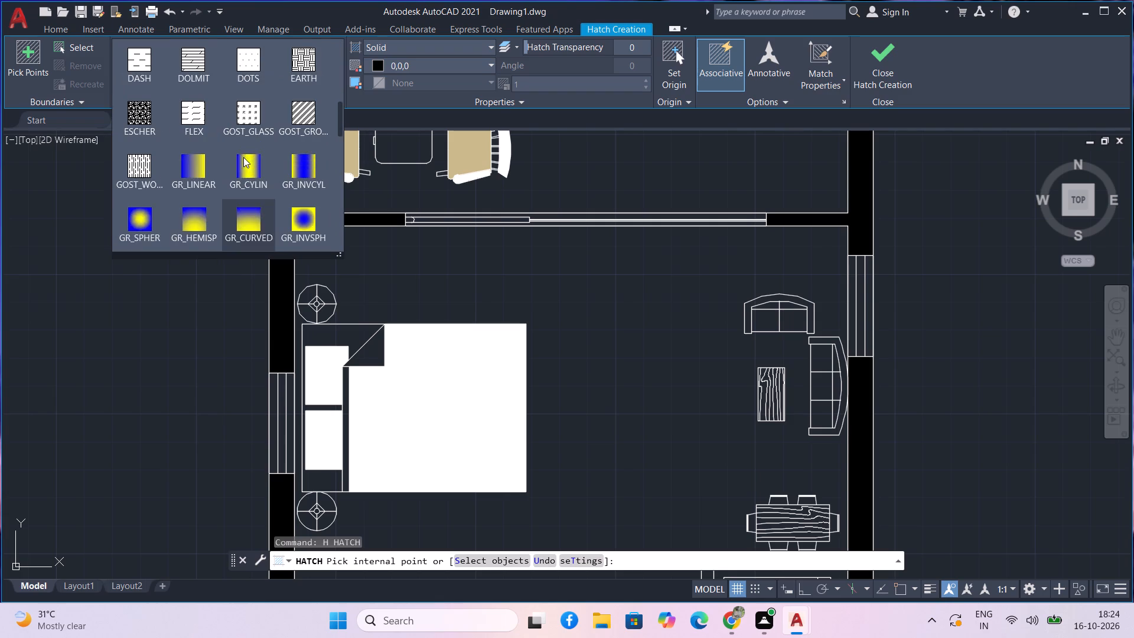
{"action": "left_click", "coordinate": [191, 167]}
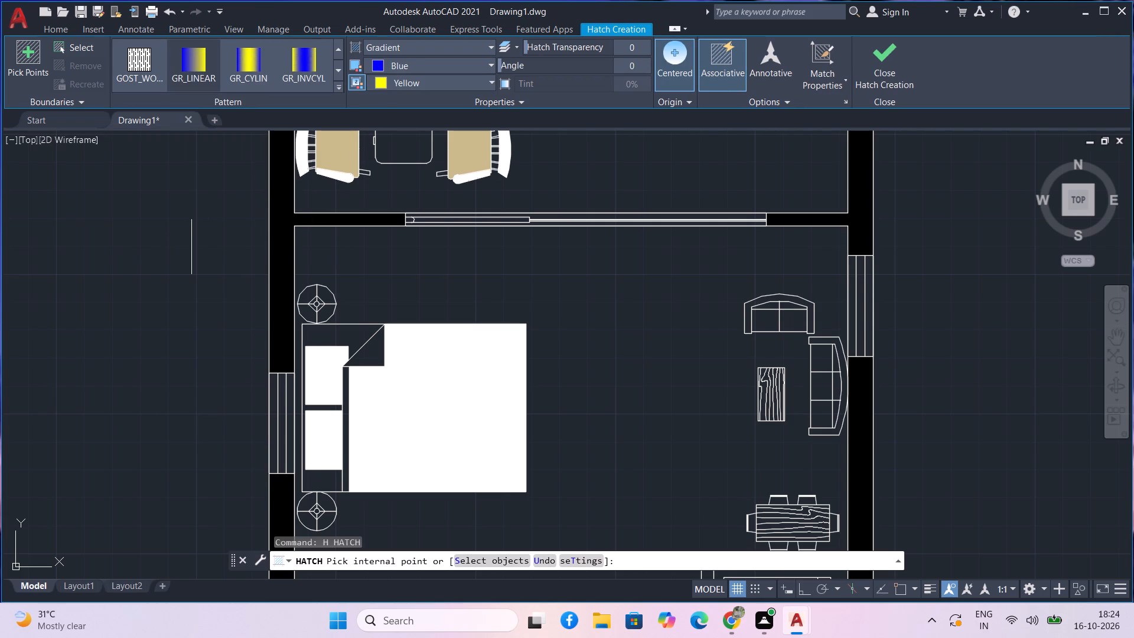
{"action": "scroll", "coordinate": [187, 282], "scroll_direction": "down", "scroll_amount": 1}
{"action": "middle_click_drag", "start_coordinate": [187, 285], "coordinate": [187, 279]}
{"action": "scroll", "coordinate": [188, 273], "scroll_direction": "down", "scroll_amount": 3}
{"action": "scroll", "coordinate": [203, 260], "scroll_direction": "up", "scroll_amount": 5}
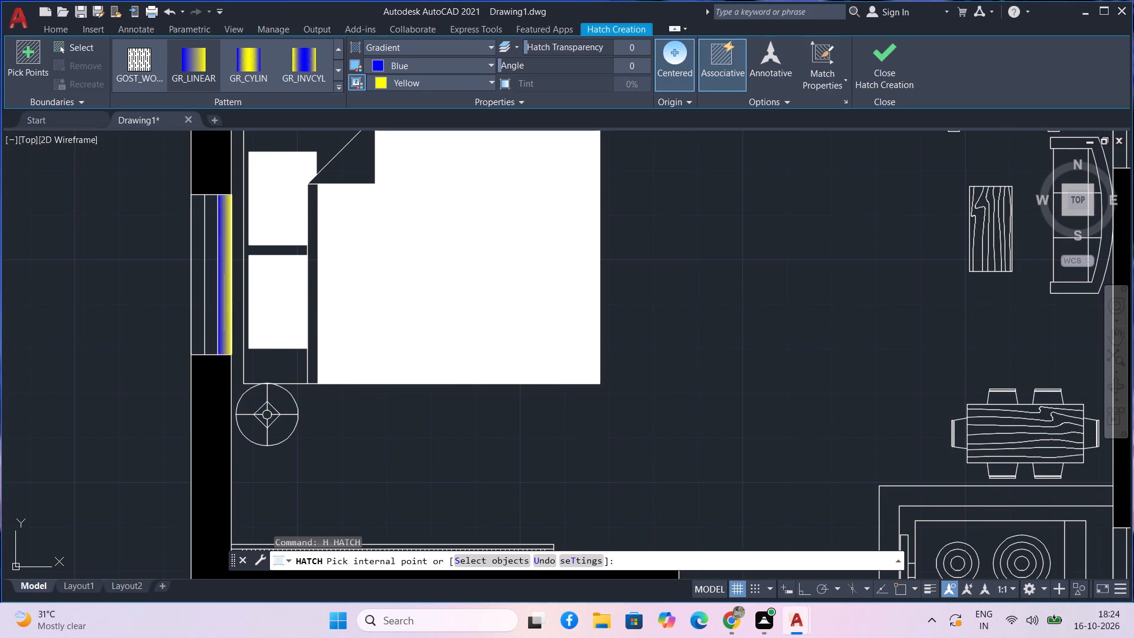
{"action": "left_click", "coordinate": [227, 300]}
{"action": "left_click", "coordinate": [214, 308]}
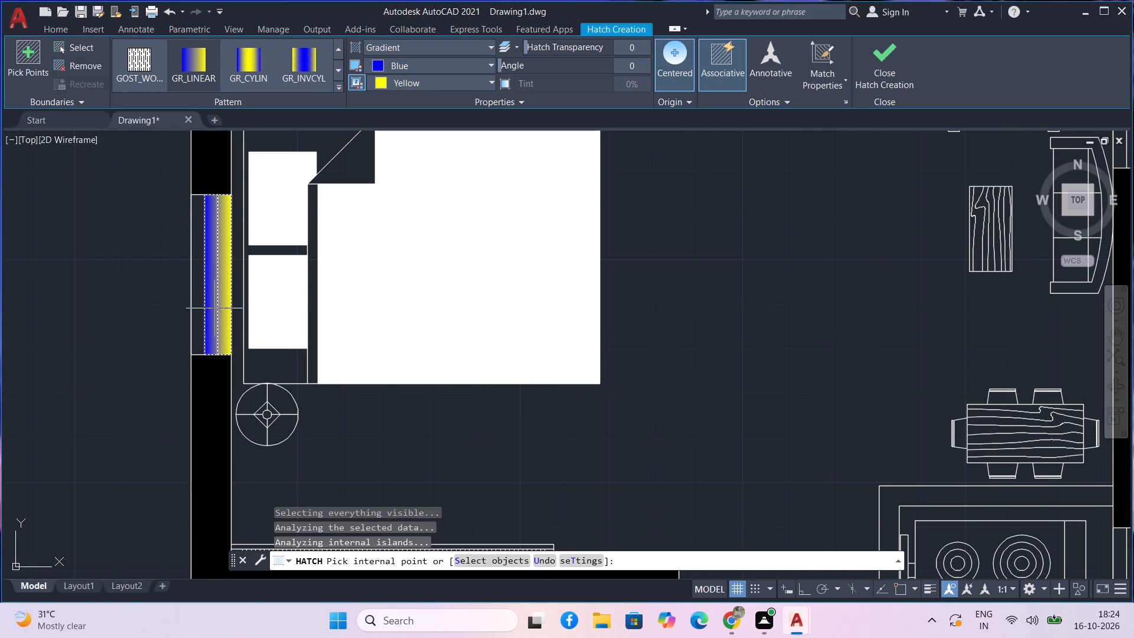
{"action": "left_click", "coordinate": [201, 316]}
{"action": "key", "text": "space"}
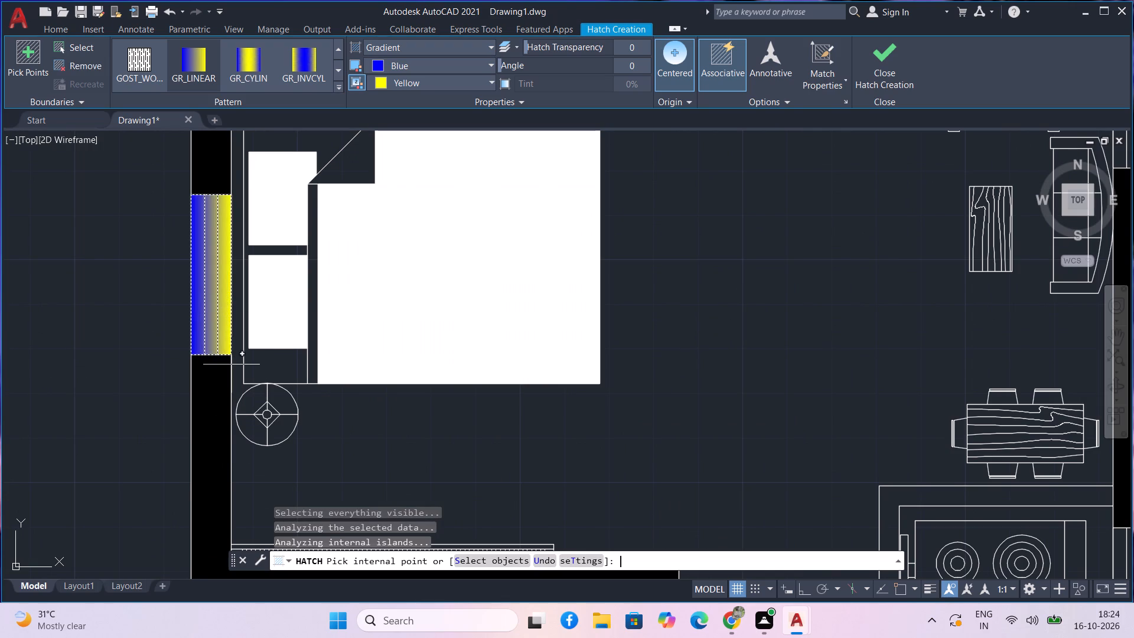
Hatch the three strips of the bathroom window in the west wall with the blue-yellow GR_SPHER gradient.
{"action": "type", "text": "h"}
{"action": "key", "text": "space"}
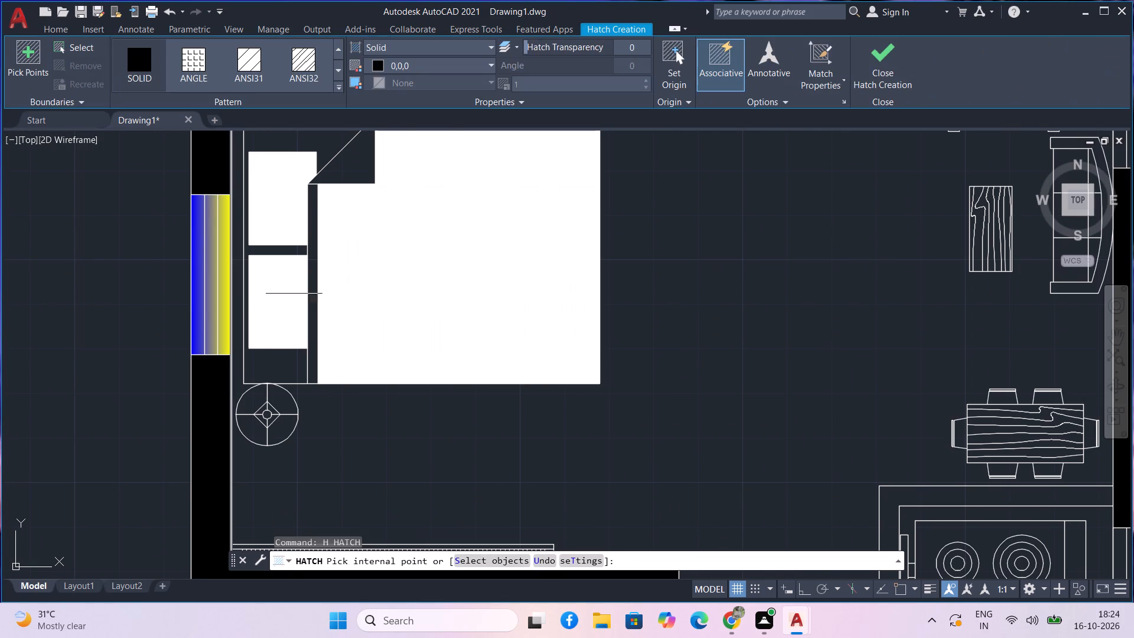
{"action": "left_click", "coordinate": [337, 88]}
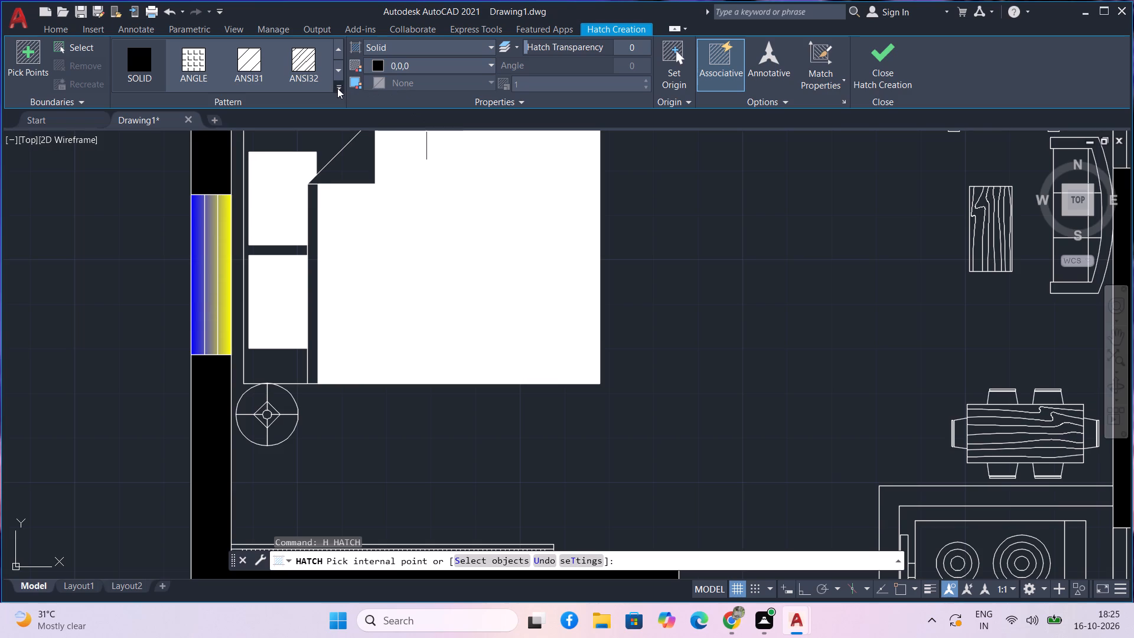
{"action": "scroll", "coordinate": [315, 99], "scroll_direction": "down", "scroll_amount": 8}
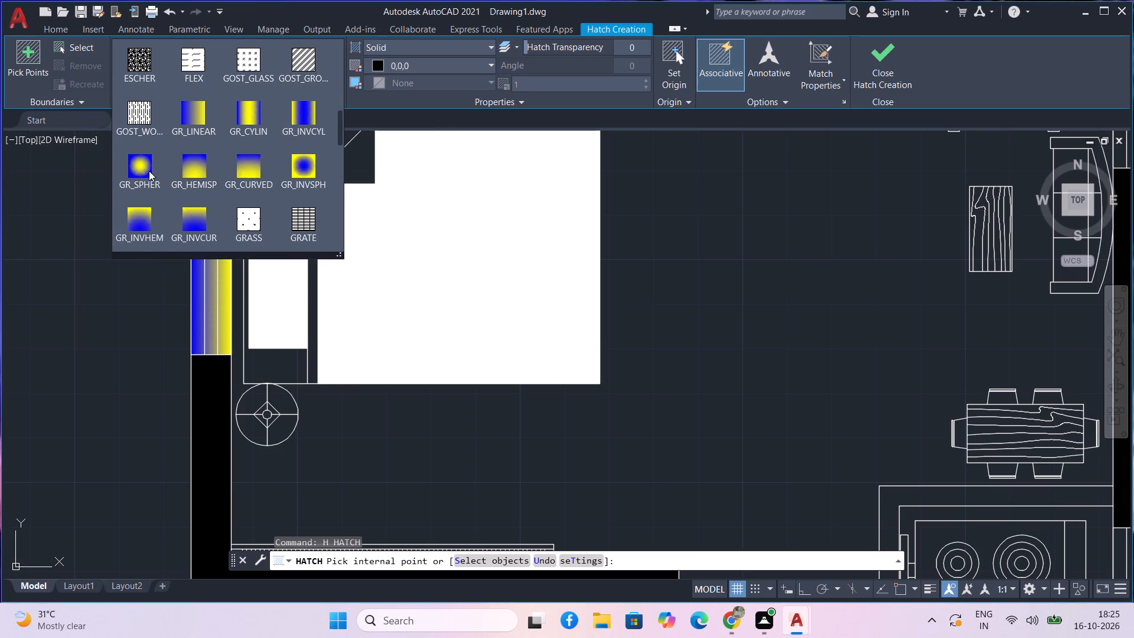
{"action": "left_click", "coordinate": [112, 172]}
{"action": "left_click", "coordinate": [118, 176]}
{"action": "scroll", "coordinate": [193, 211], "scroll_direction": "down", "scroll_amount": 2}
{"action": "middle_click_drag", "start_coordinate": [338, 317], "coordinate": [343, 180]}
{"action": "middle_click_drag", "start_coordinate": [245, 359], "coordinate": [249, 328]}
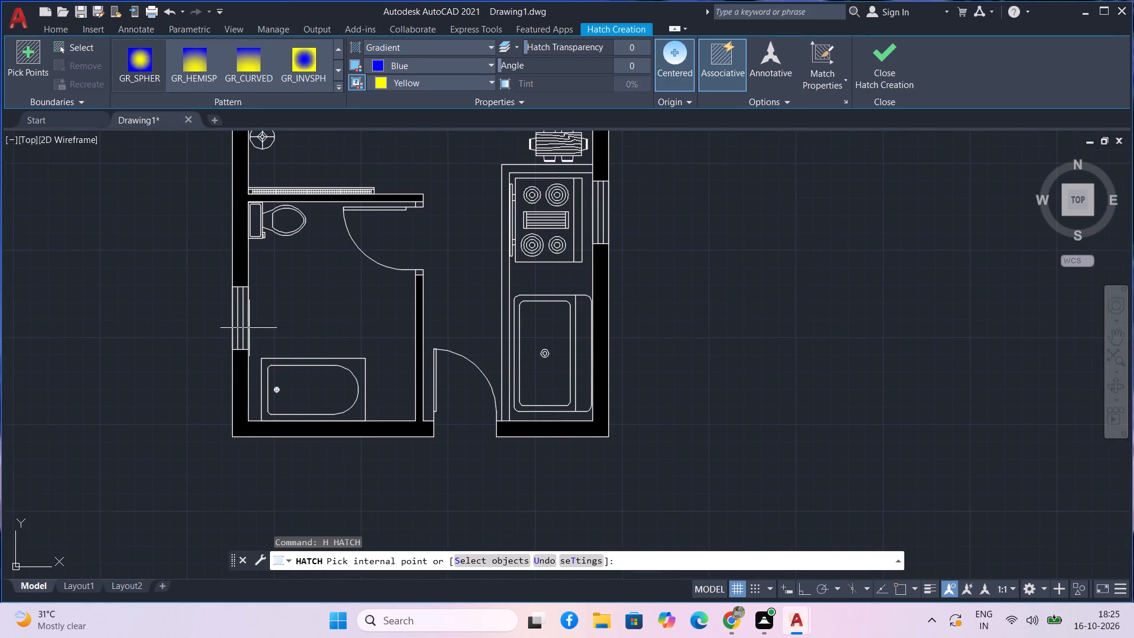
{"action": "scroll", "coordinate": [249, 328], "scroll_direction": "up", "scroll_amount": 3}
{"action": "left_click", "coordinate": [232, 334]}
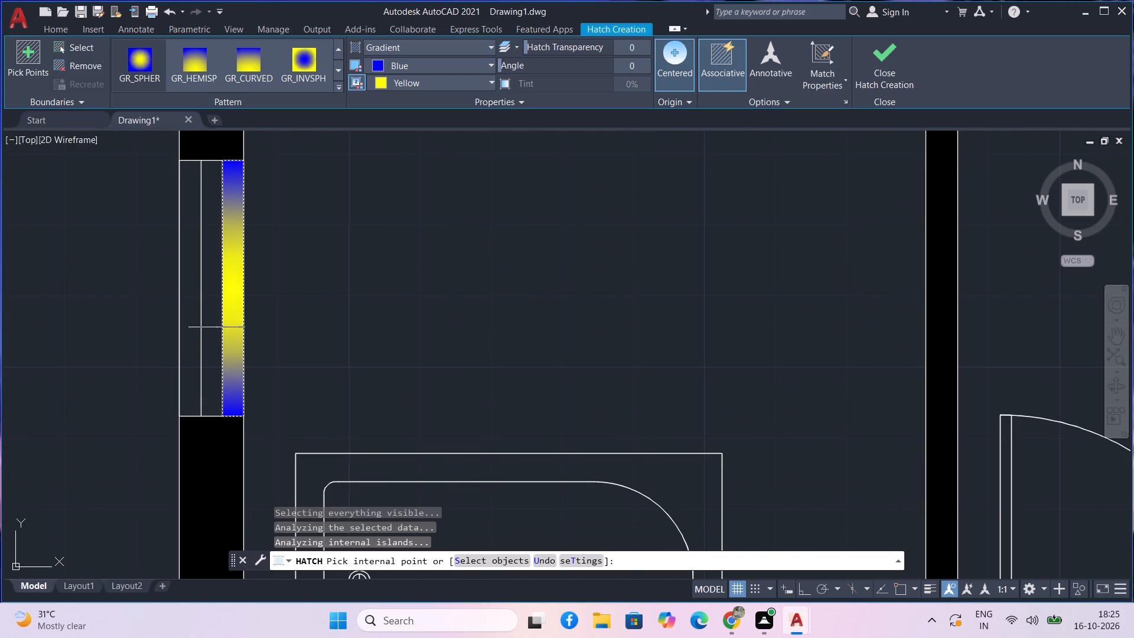
{"action": "left_click", "coordinate": [215, 327]}
{"action": "left_click", "coordinate": [194, 328]}
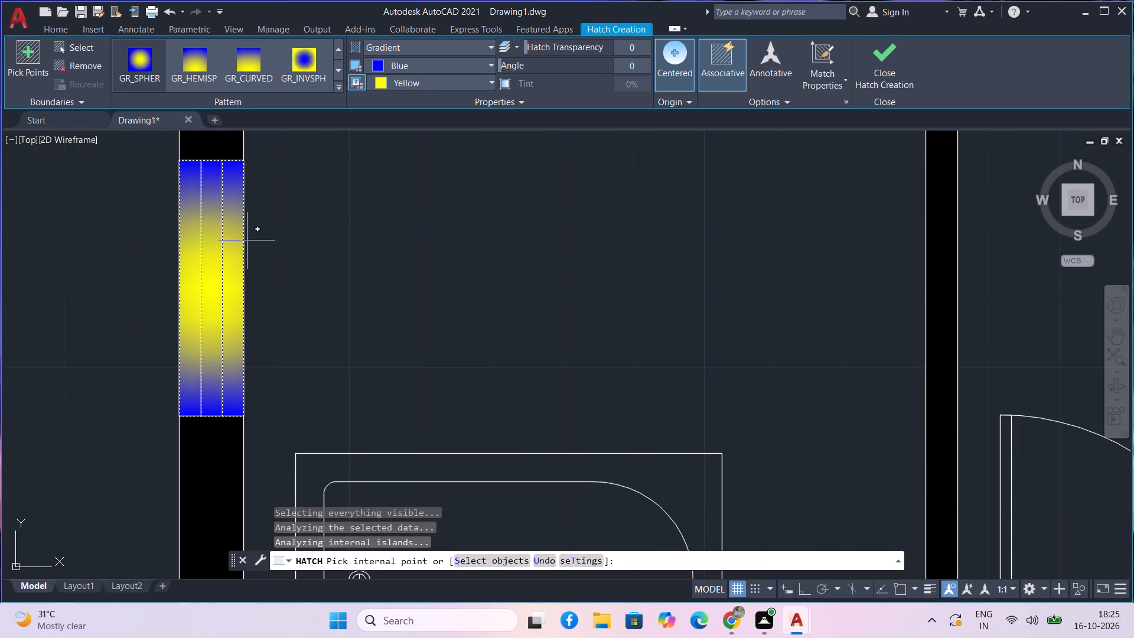
{"action": "key", "text": "space"}
Hatch the three strips of the kitchen window in the east wall with the blue-yellow GR_INVCUR gradient.
{"action": "type", "text": "h"}
{"action": "key", "text": "space"}
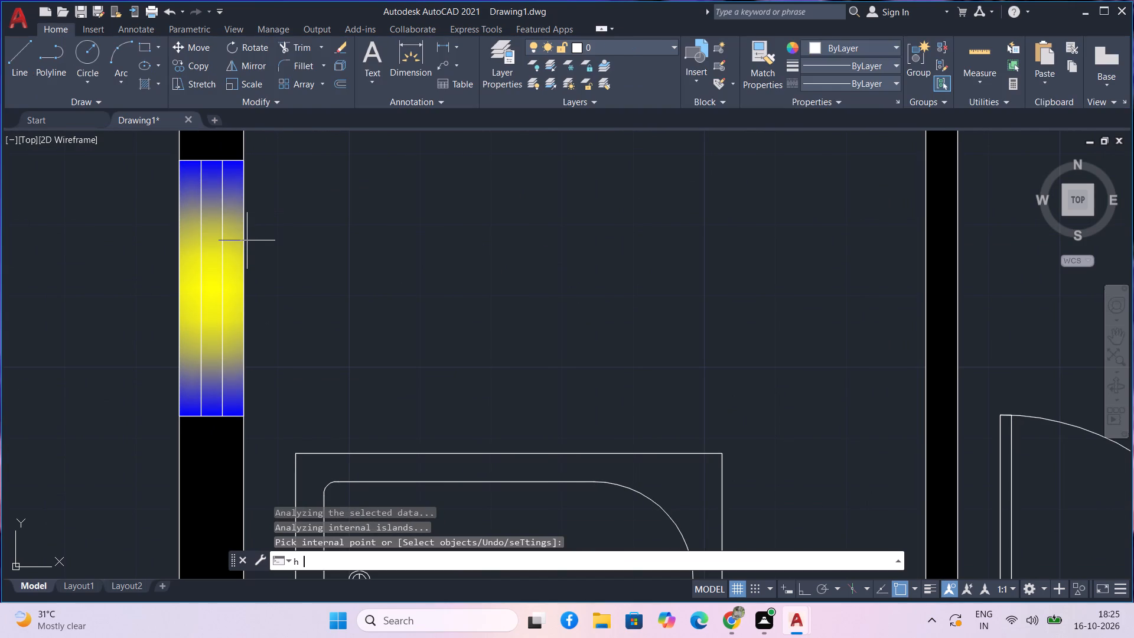
{"action": "scroll", "coordinate": [246, 263], "scroll_direction": "down", "scroll_amount": 3}
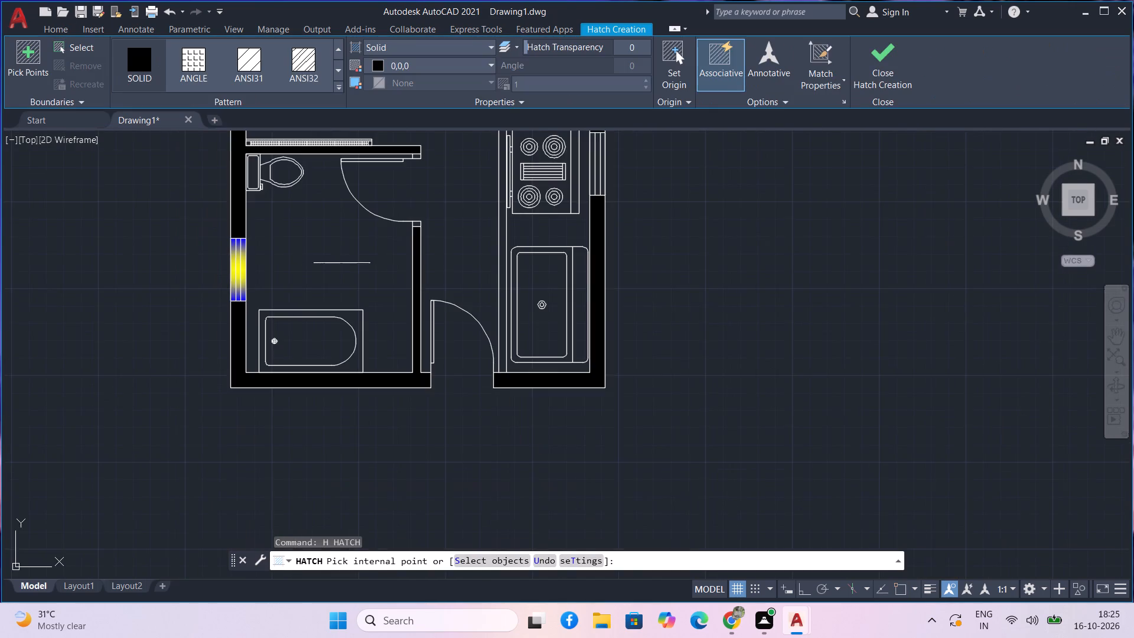
{"action": "middle_click_drag", "start_coordinate": [343, 263], "coordinate": [273, 354]}
{"action": "scroll", "coordinate": [273, 354], "scroll_direction": "down", "scroll_amount": 1}
{"action": "middle_click_drag", "start_coordinate": [577, 330], "coordinate": [545, 370]}
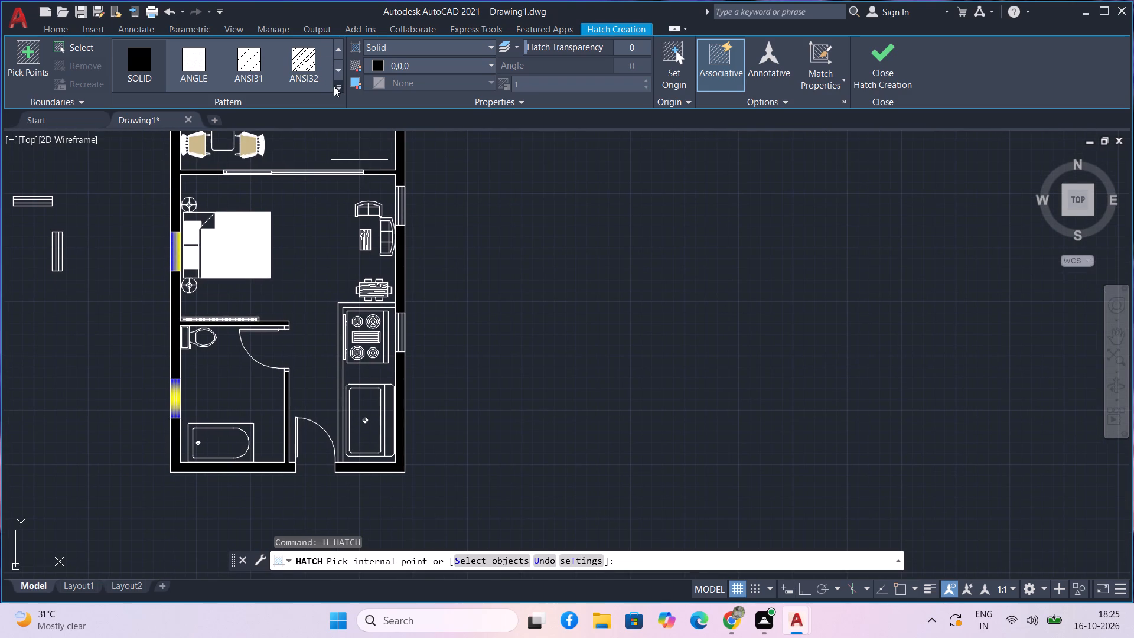
{"action": "left_click", "coordinate": [334, 86]}
{"action": "scroll", "coordinate": [281, 148], "scroll_direction": "down", "scroll_amount": 10}
{"action": "scroll", "coordinate": [255, 178], "scroll_direction": "up", "scroll_amount": 2}
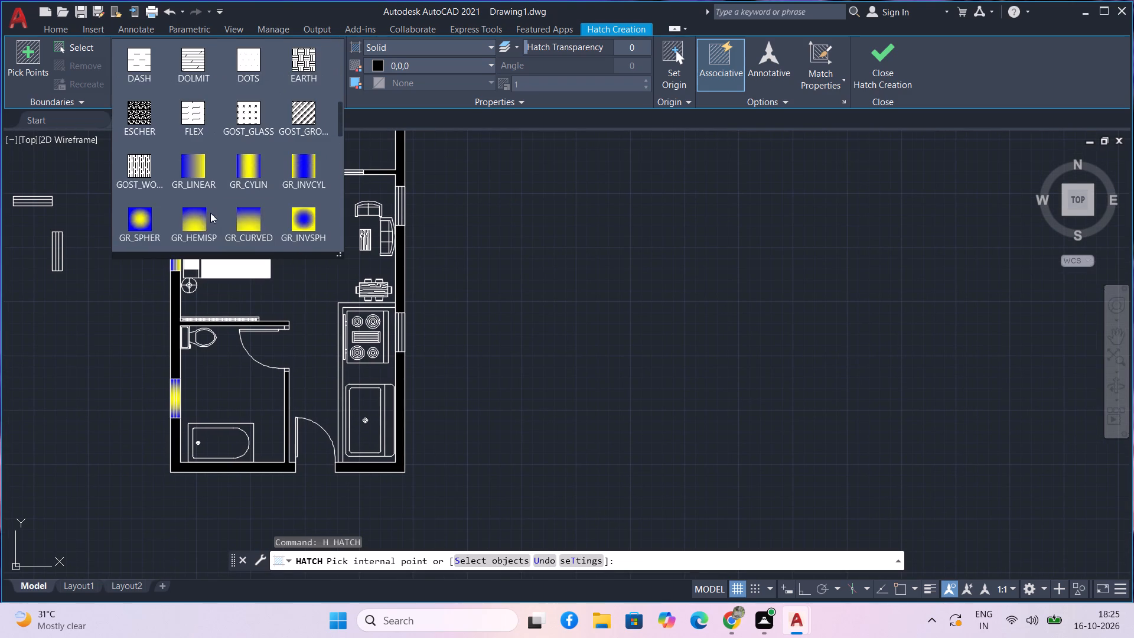
{"action": "scroll", "coordinate": [179, 230], "scroll_direction": "down", "scroll_amount": 1}
{"action": "left_click", "coordinate": [185, 227]}
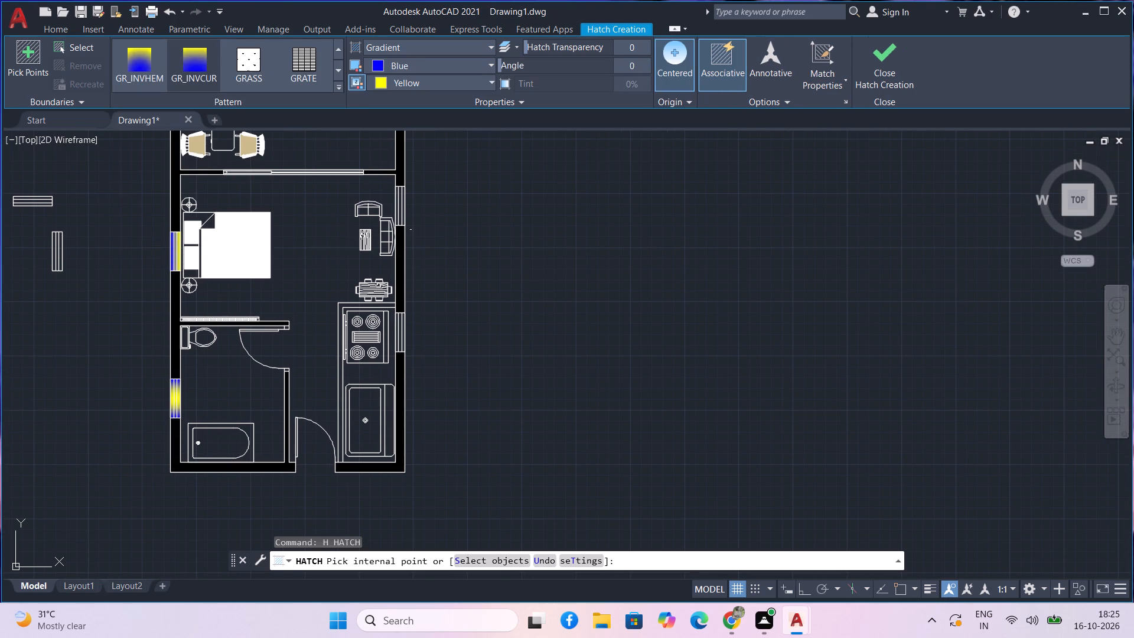
{"action": "scroll", "coordinate": [380, 314], "scroll_direction": "up", "scroll_amount": 3}
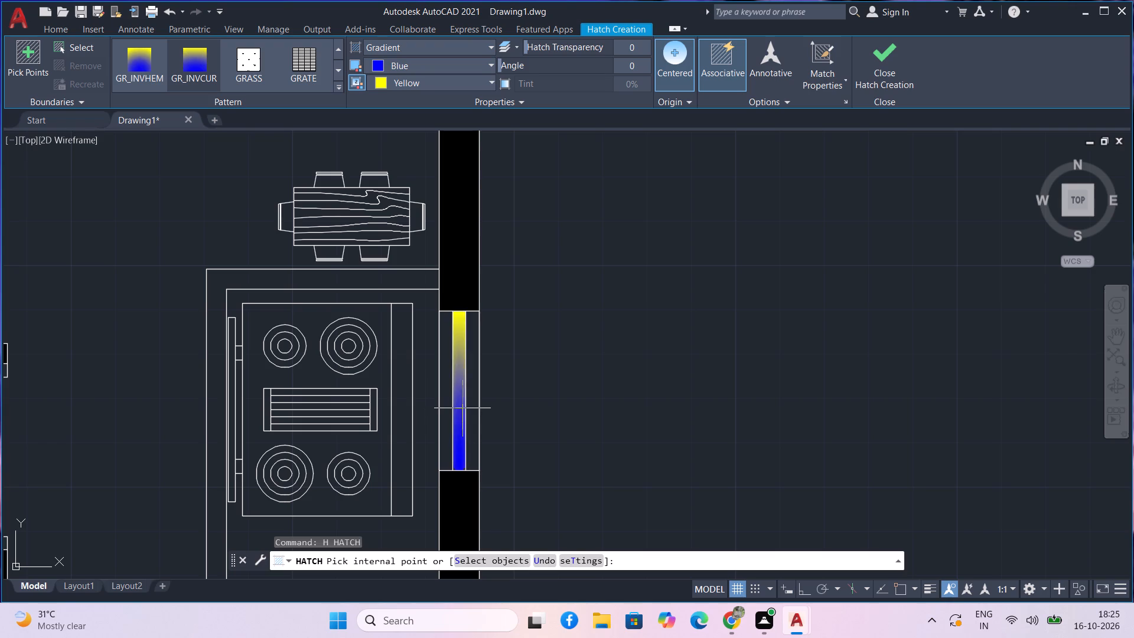
{"action": "left_click", "coordinate": [473, 408]}
{"action": "left_click", "coordinate": [460, 402]}
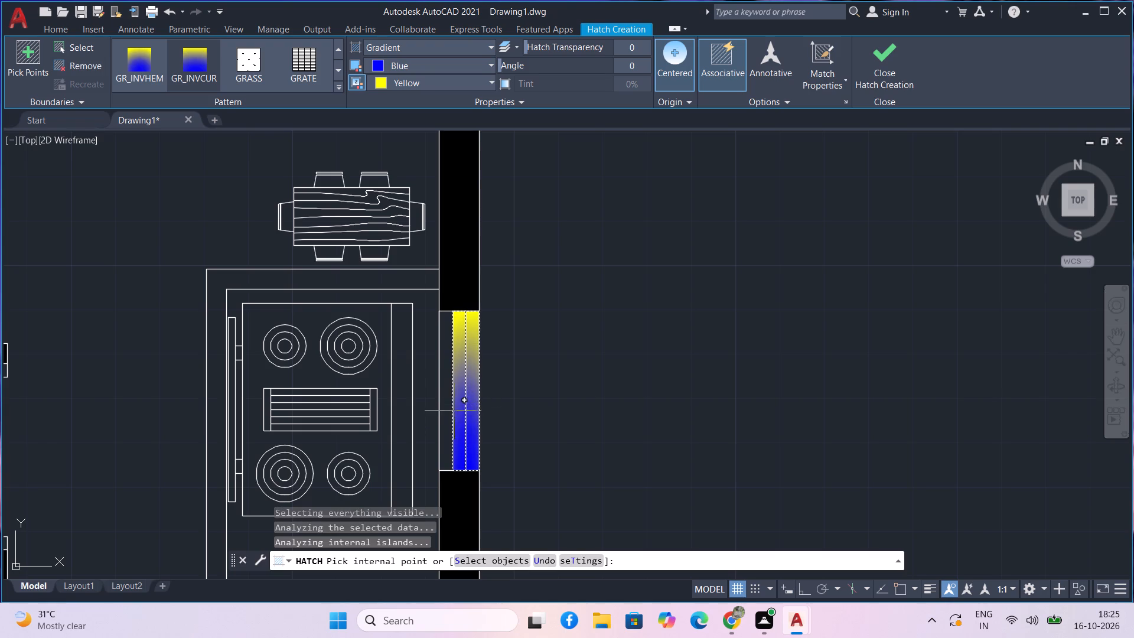
{"action": "left_click", "coordinate": [451, 414]}
{"action": "scroll", "coordinate": [460, 384], "scroll_direction": "down", "scroll_amount": 3}
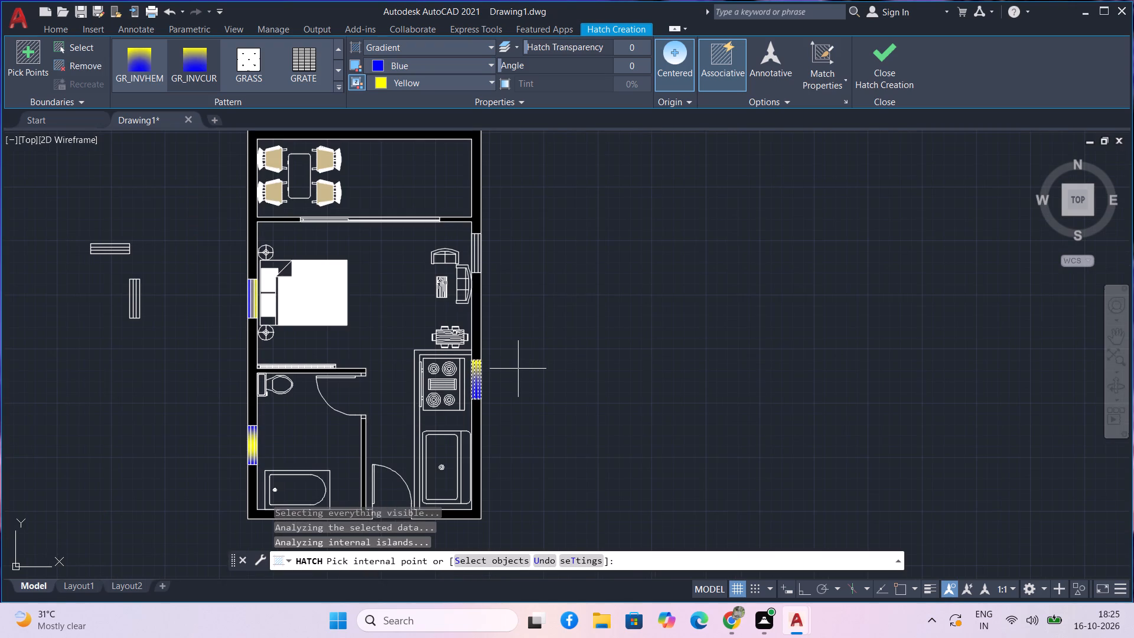
{"action": "middle_click_drag", "start_coordinate": [518, 369], "coordinate": [490, 409]}
{"action": "key", "text": "space"}
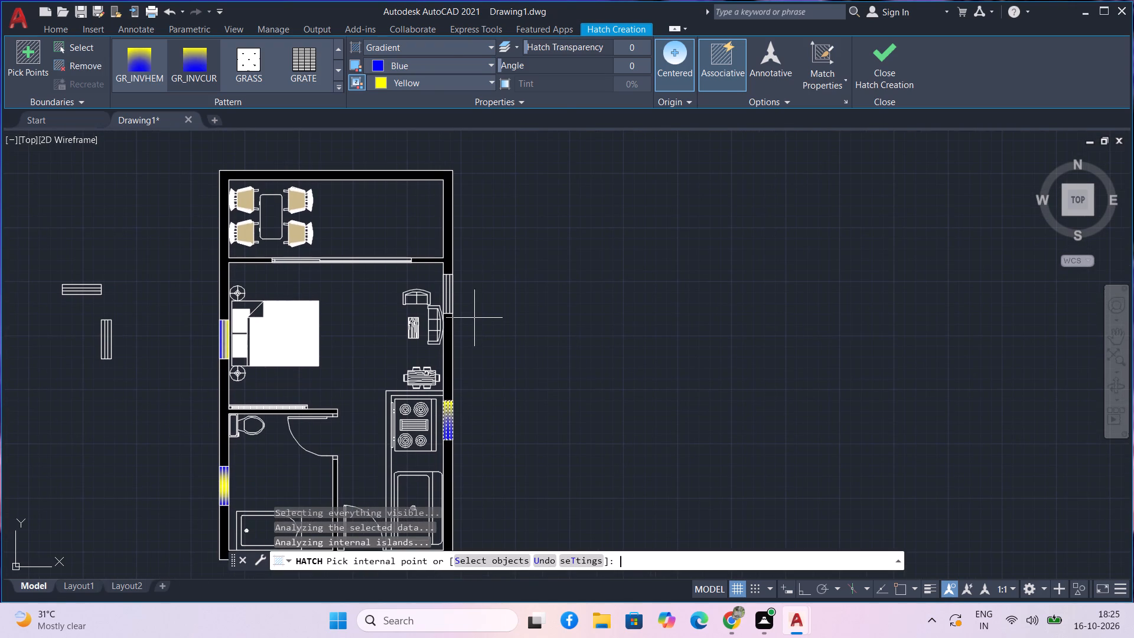
Hatch the three strips of the window beside the sofas in the east wall with the blue-yellow GR_LINEAR gradient.
{"action": "type", "text": "h"}
{"action": "key", "text": "space"}
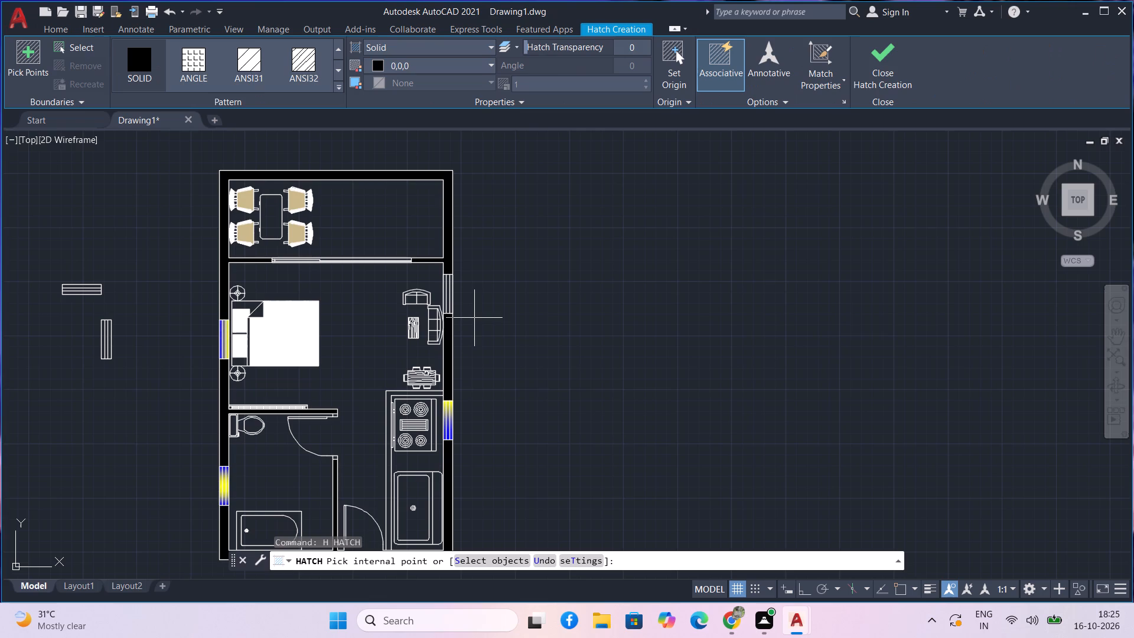
{"action": "left_click", "coordinate": [340, 88]}
{"action": "scroll", "coordinate": [255, 136], "scroll_direction": "down", "scroll_amount": 7}
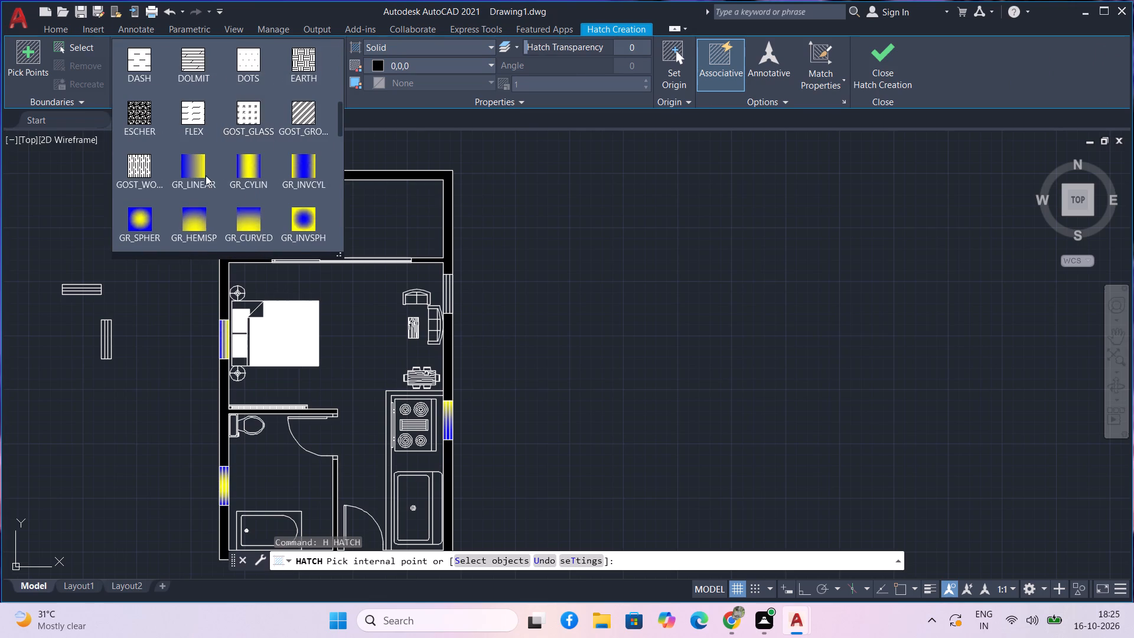
{"action": "left_click", "coordinate": [206, 175]}
{"action": "scroll", "coordinate": [438, 300], "scroll_direction": "up", "scroll_amount": 3}
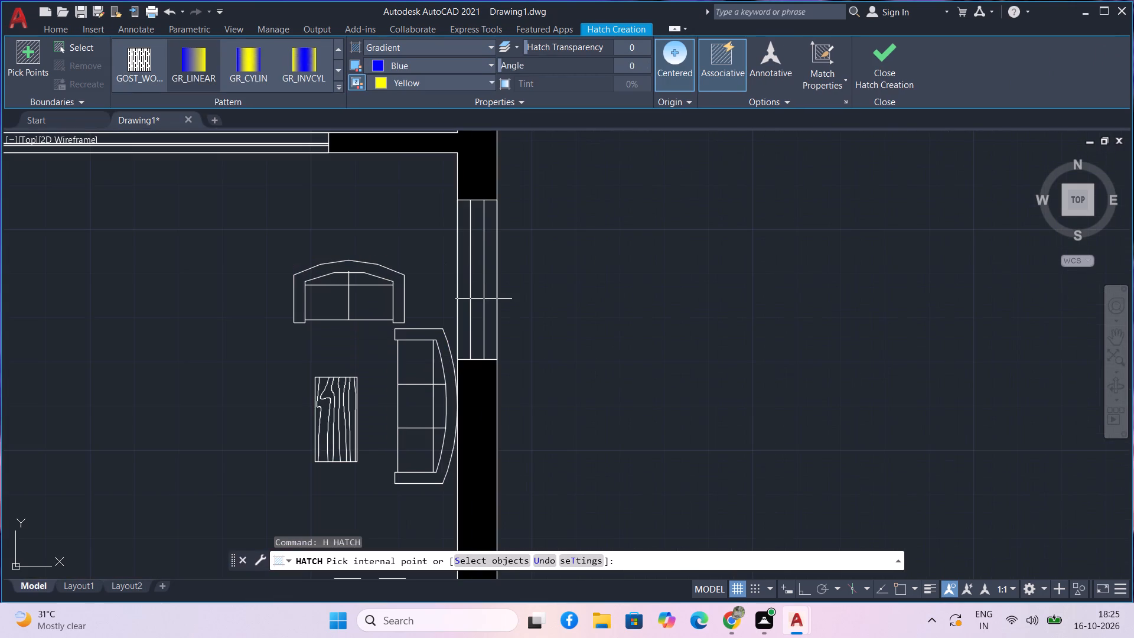
{"action": "left_click", "coordinate": [490, 307]}
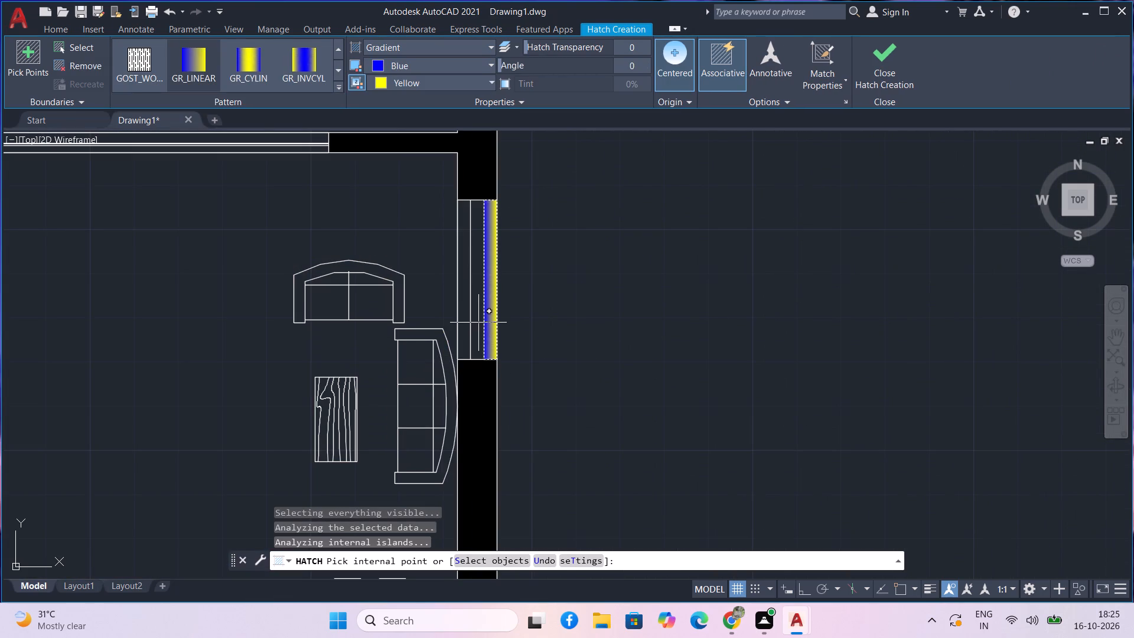
{"action": "left_click", "coordinate": [478, 323]}
{"action": "left_click", "coordinate": [468, 333]}
{"action": "scroll", "coordinate": [468, 333], "scroll_direction": "down", "scroll_amount": 6}
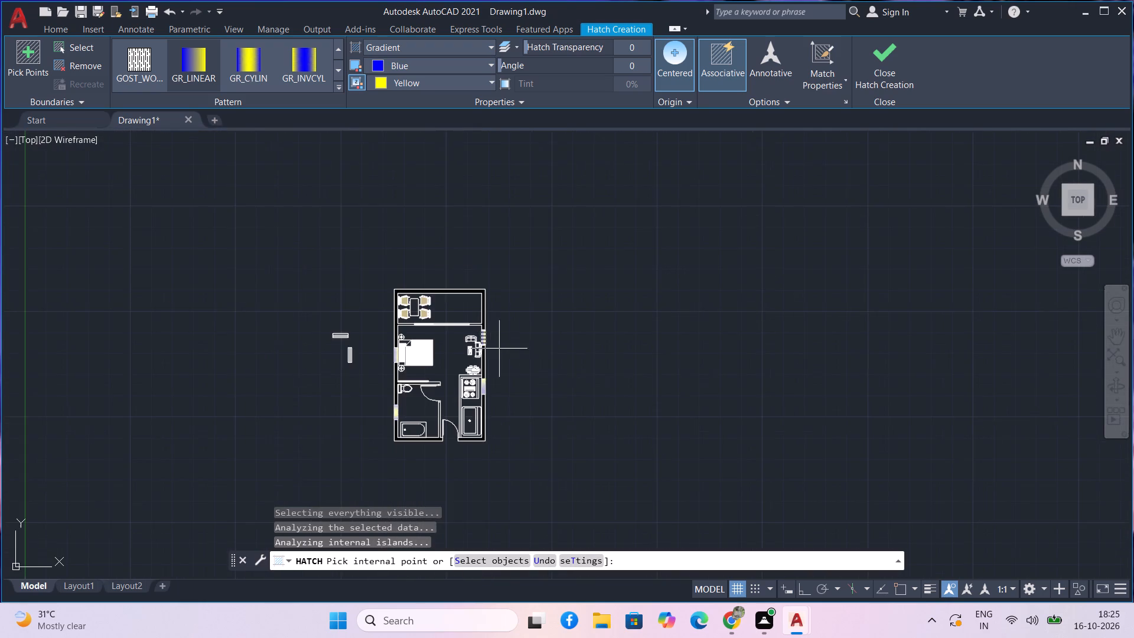
{"action": "middle_click_drag", "start_coordinate": [514, 353], "coordinate": [484, 308]}
{"action": "scroll", "coordinate": [374, 394], "scroll_direction": "up", "scroll_amount": 4}
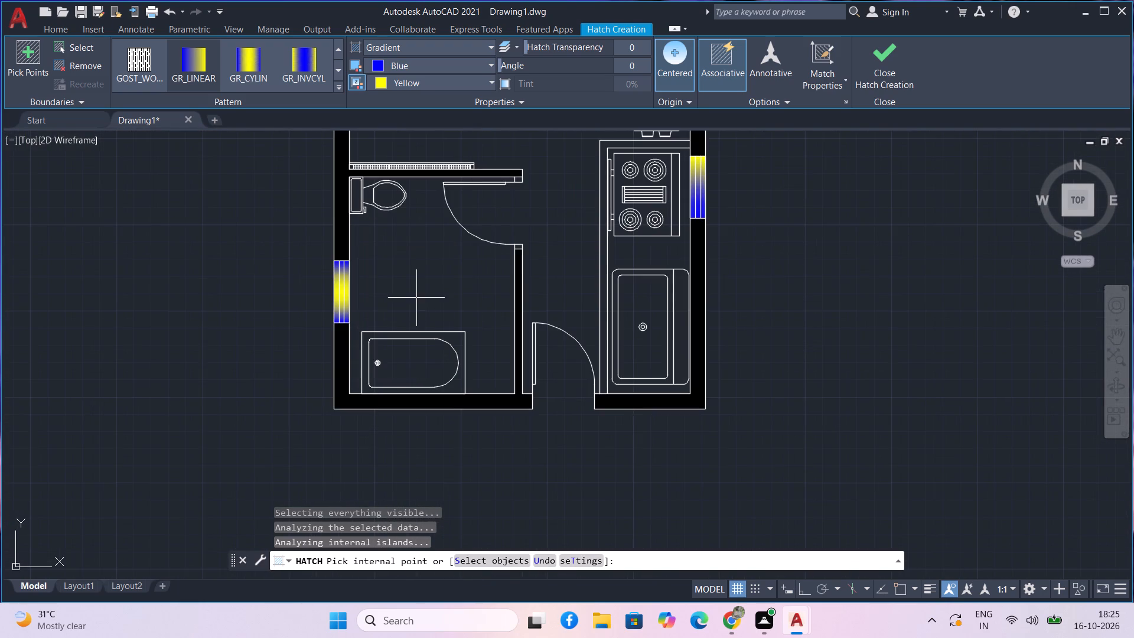
{"action": "middle_click_drag", "start_coordinate": [415, 322], "coordinate": [304, 536]}
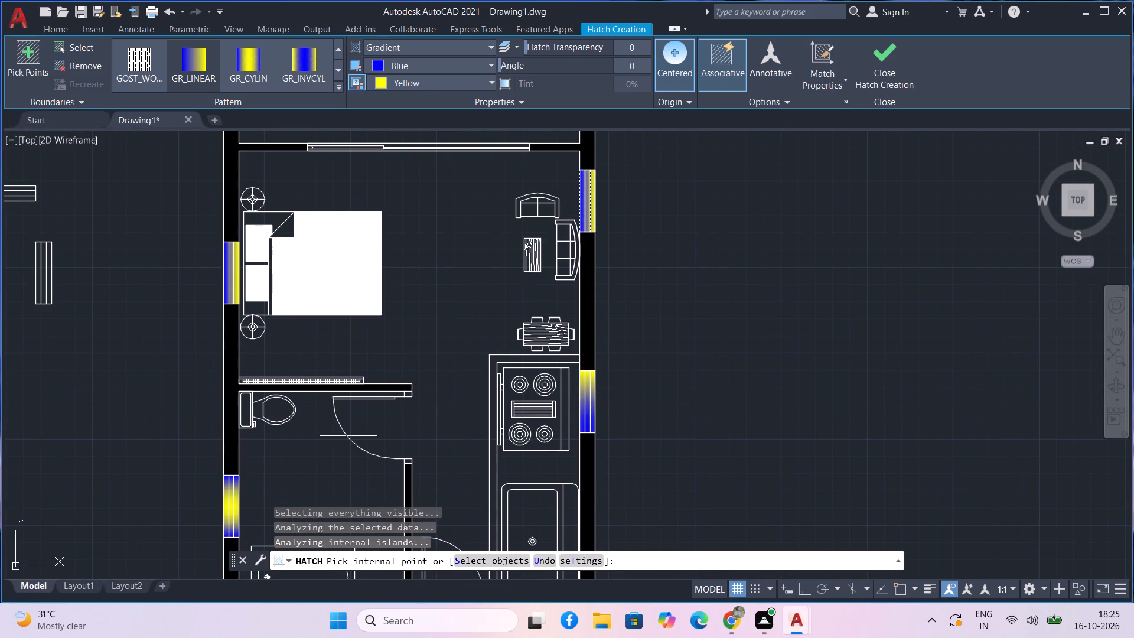
{"action": "middle_click_drag", "start_coordinate": [705, 392], "coordinate": [723, 504]}
{"action": "key", "text": "space"}
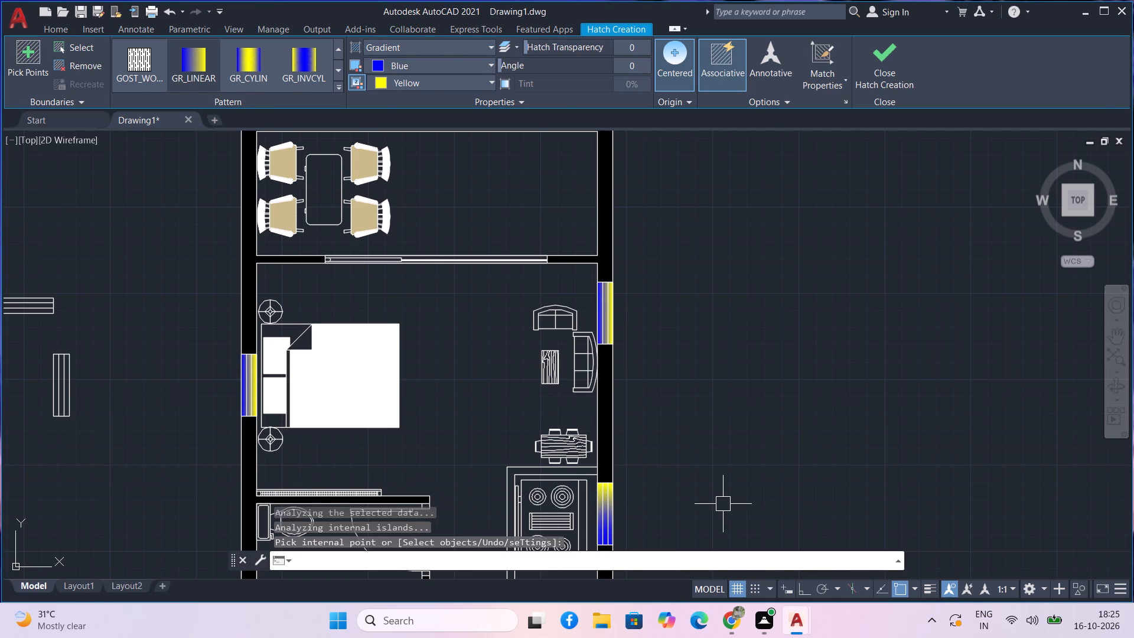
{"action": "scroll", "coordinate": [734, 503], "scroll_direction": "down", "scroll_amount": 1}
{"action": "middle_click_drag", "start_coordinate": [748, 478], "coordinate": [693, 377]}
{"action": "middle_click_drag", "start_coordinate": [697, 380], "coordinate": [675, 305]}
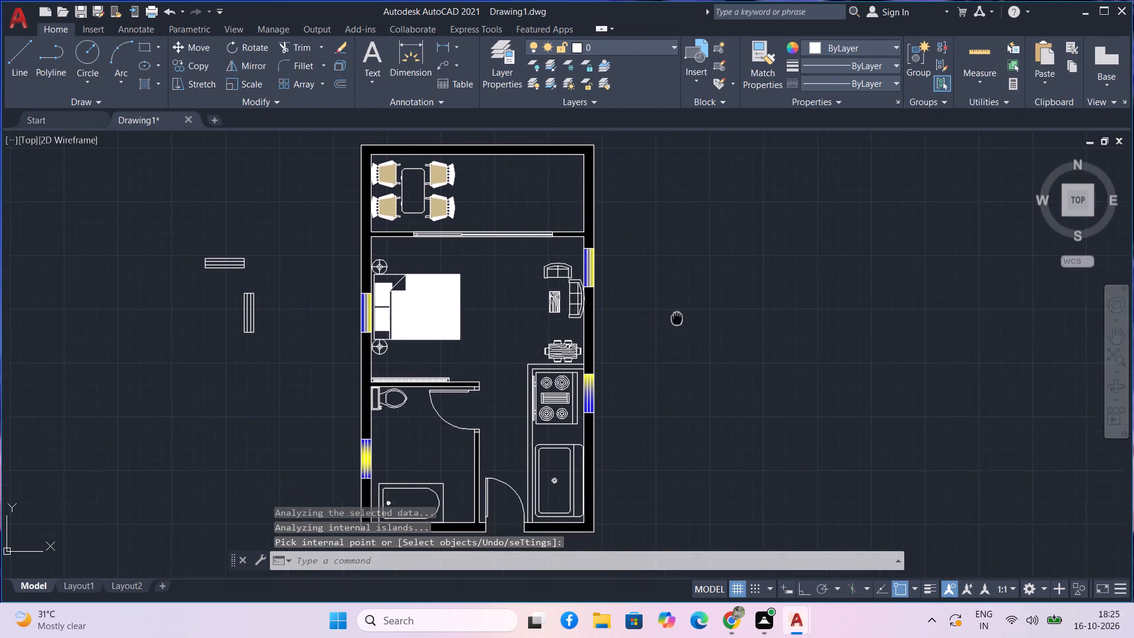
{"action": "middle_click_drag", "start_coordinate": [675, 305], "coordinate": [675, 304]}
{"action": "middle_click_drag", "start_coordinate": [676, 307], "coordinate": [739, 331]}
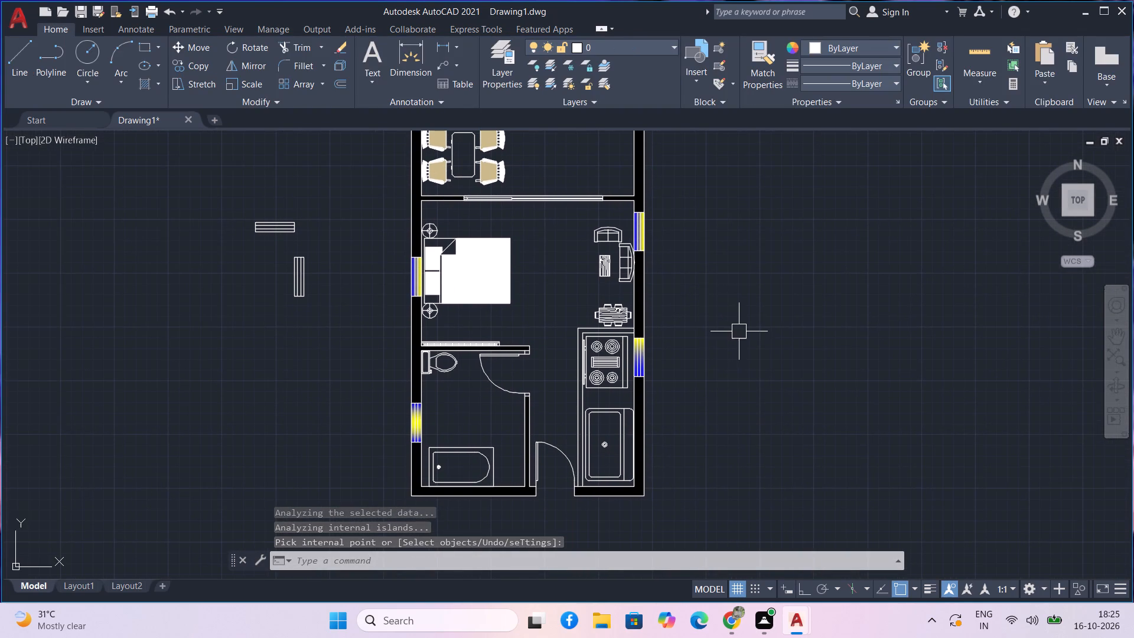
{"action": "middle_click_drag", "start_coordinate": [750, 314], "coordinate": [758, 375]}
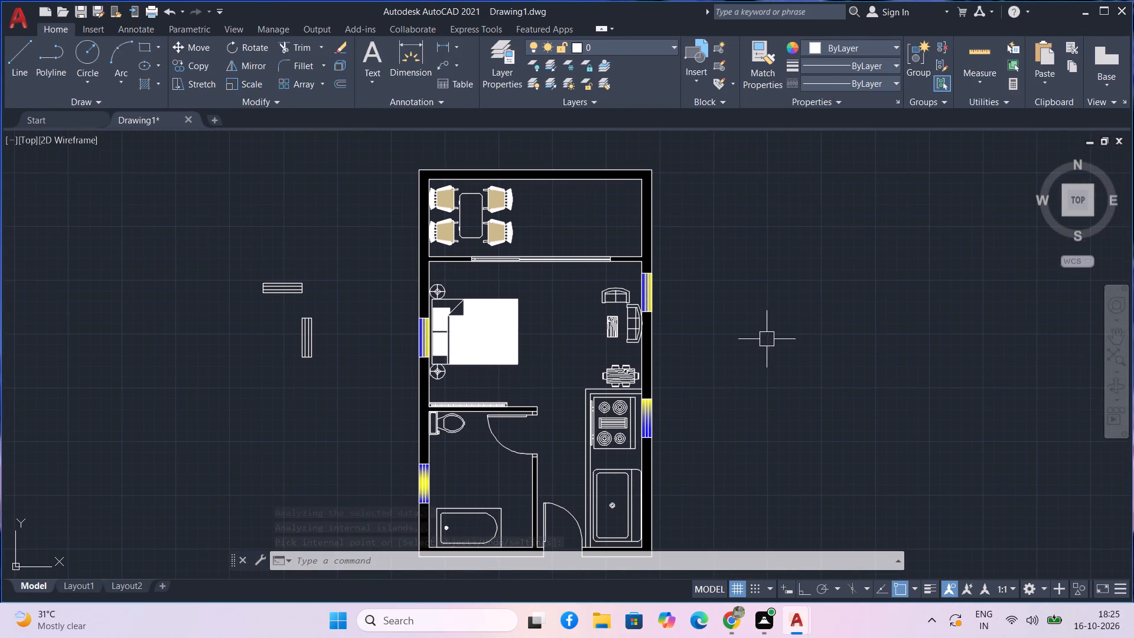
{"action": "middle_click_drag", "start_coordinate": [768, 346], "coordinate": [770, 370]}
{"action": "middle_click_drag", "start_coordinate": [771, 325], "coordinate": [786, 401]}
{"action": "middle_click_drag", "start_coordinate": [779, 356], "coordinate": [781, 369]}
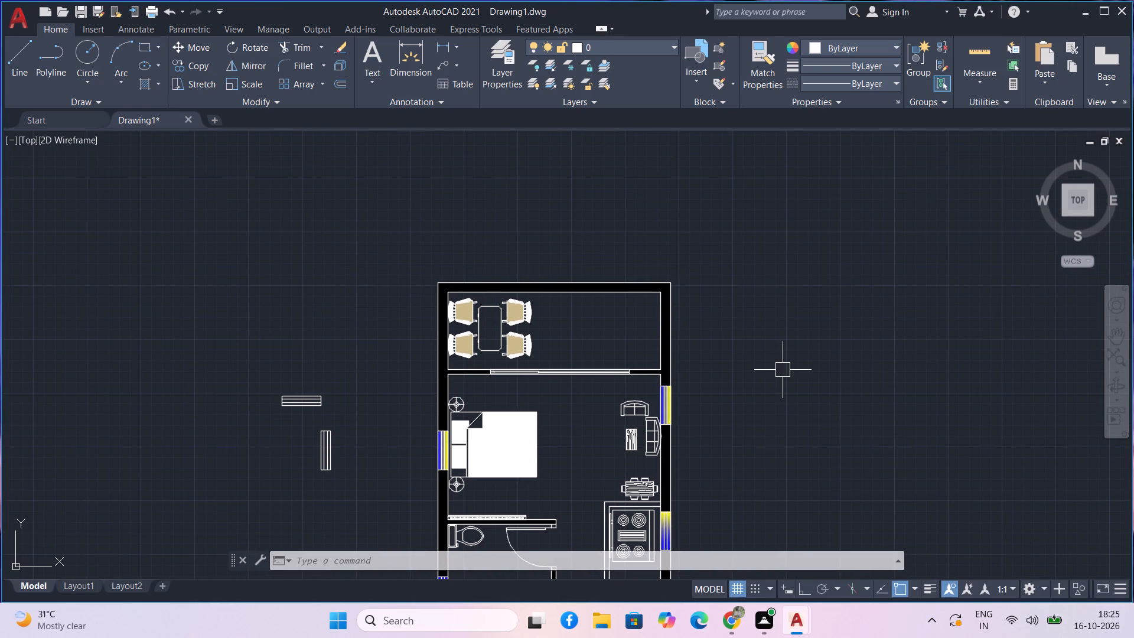
Hatch the table between the four beige chairs in the north room with the blue-yellow GR_INVSPH gradient.
{"action": "type", "text": "h"}
{"action": "key", "text": "space"}
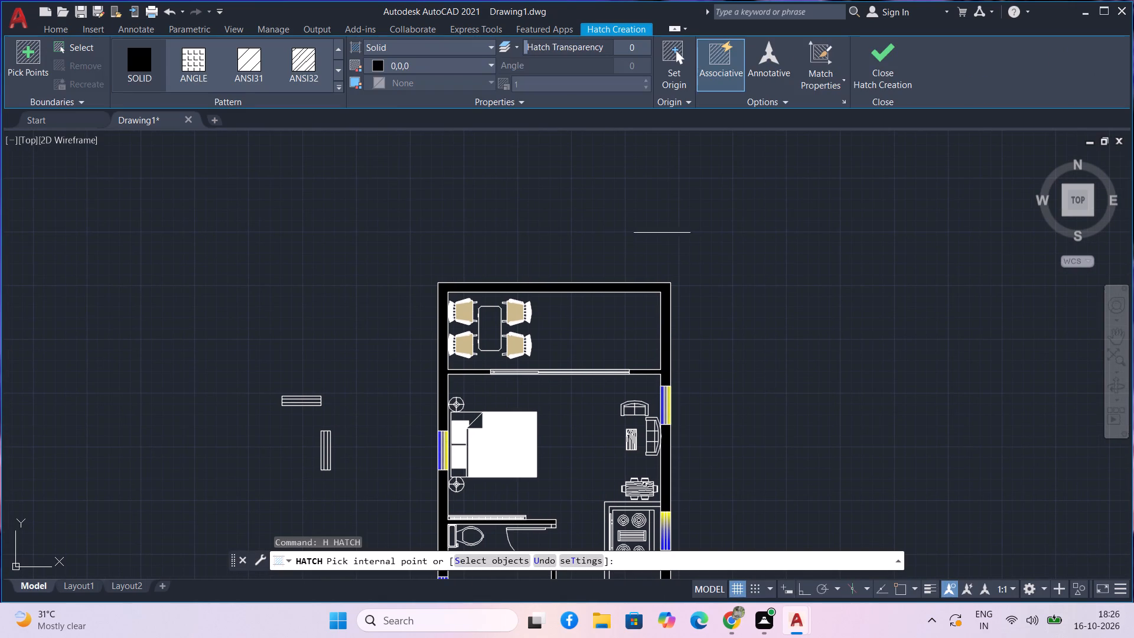
{"action": "left_click", "coordinate": [342, 86]}
{"action": "scroll", "coordinate": [281, 95], "scroll_direction": "down", "scroll_amount": 2}
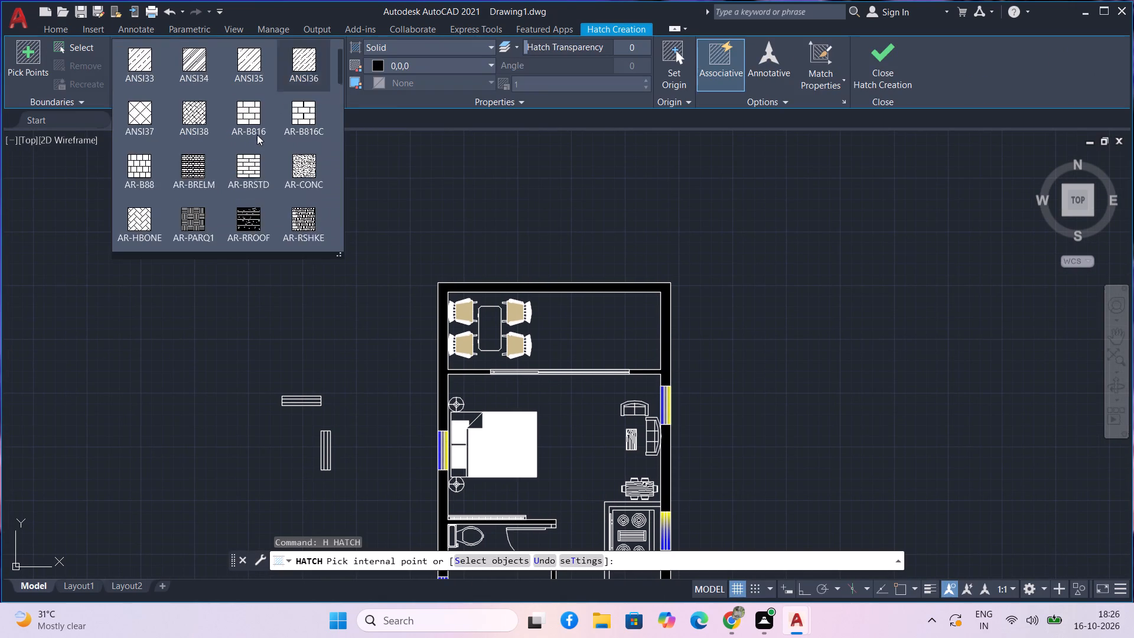
{"action": "scroll", "coordinate": [257, 135], "scroll_direction": "down", "scroll_amount": 7}
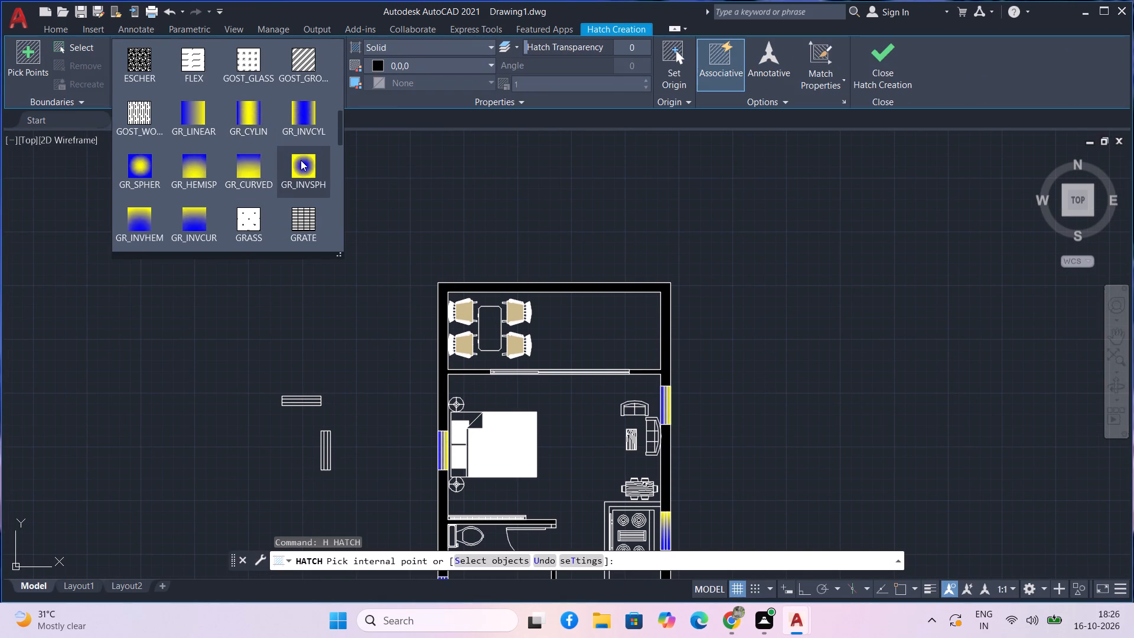
{"action": "left_click", "coordinate": [301, 164]}
{"action": "left_click", "coordinate": [482, 321]}
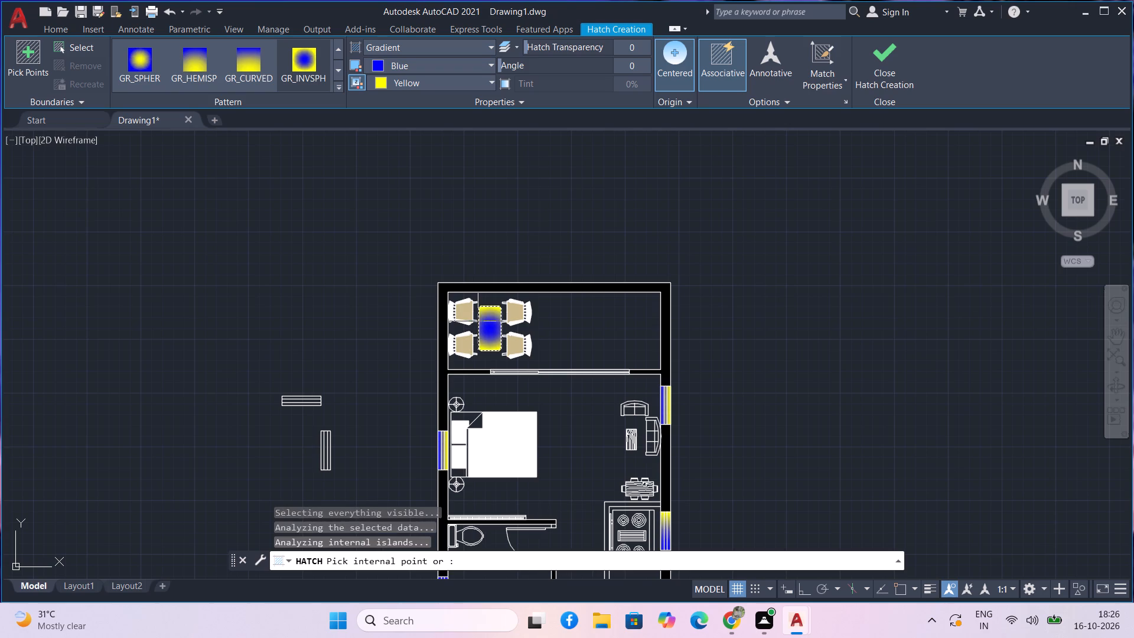
{"action": "scroll", "coordinate": [645, 341], "scroll_direction": "down", "scroll_amount": 1}
{"action": "middle_click_drag", "start_coordinate": [770, 376], "coordinate": [732, 279]}
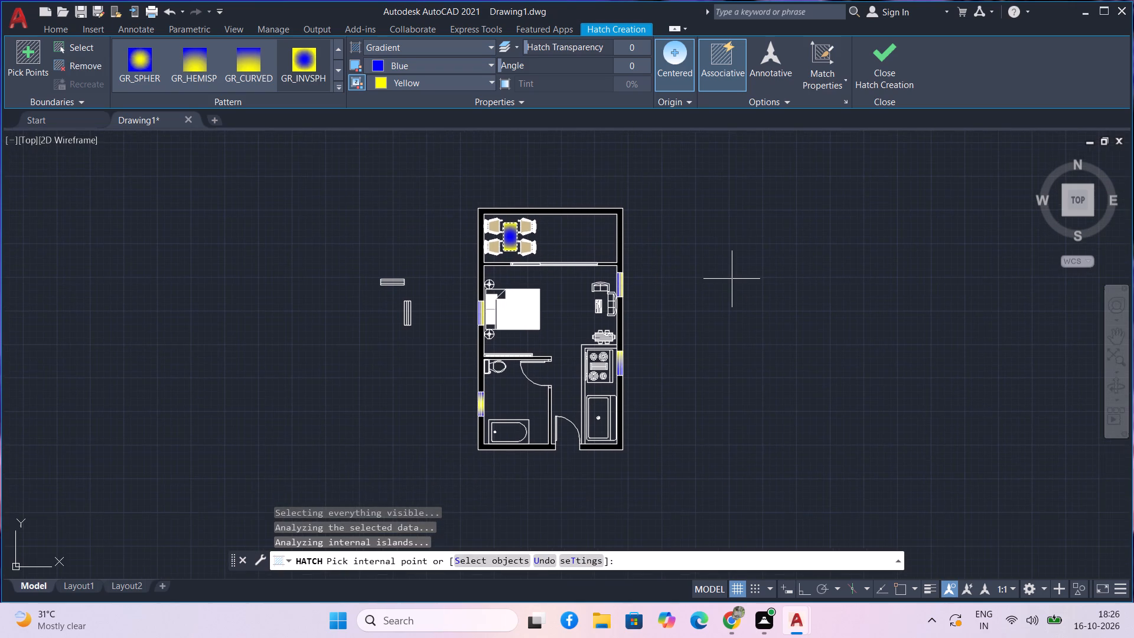
{"action": "key", "text": "space"}
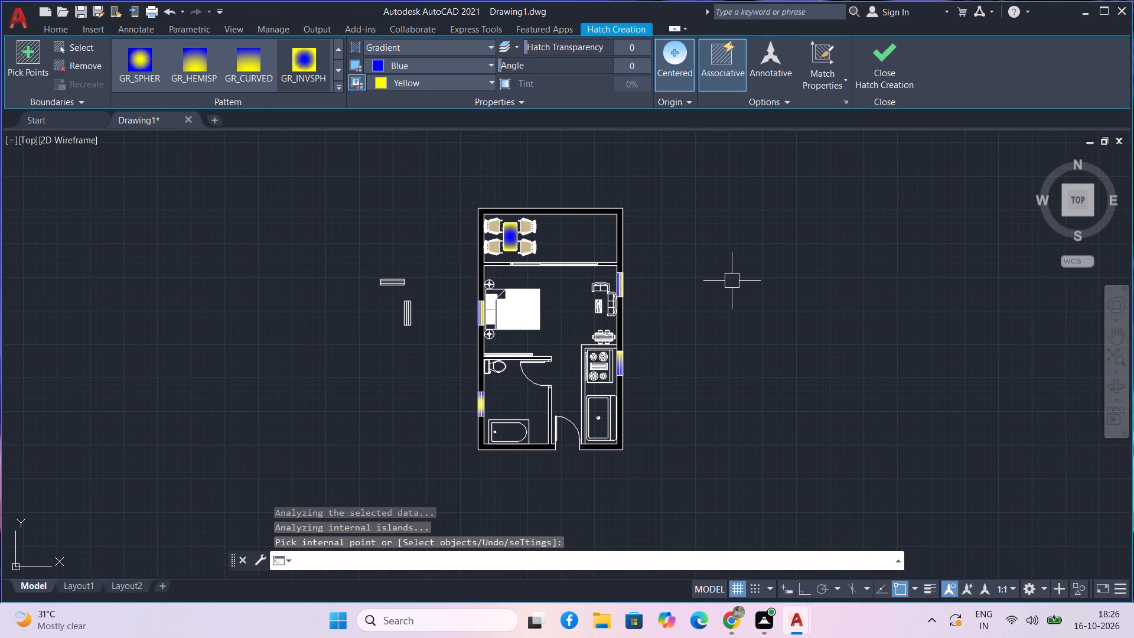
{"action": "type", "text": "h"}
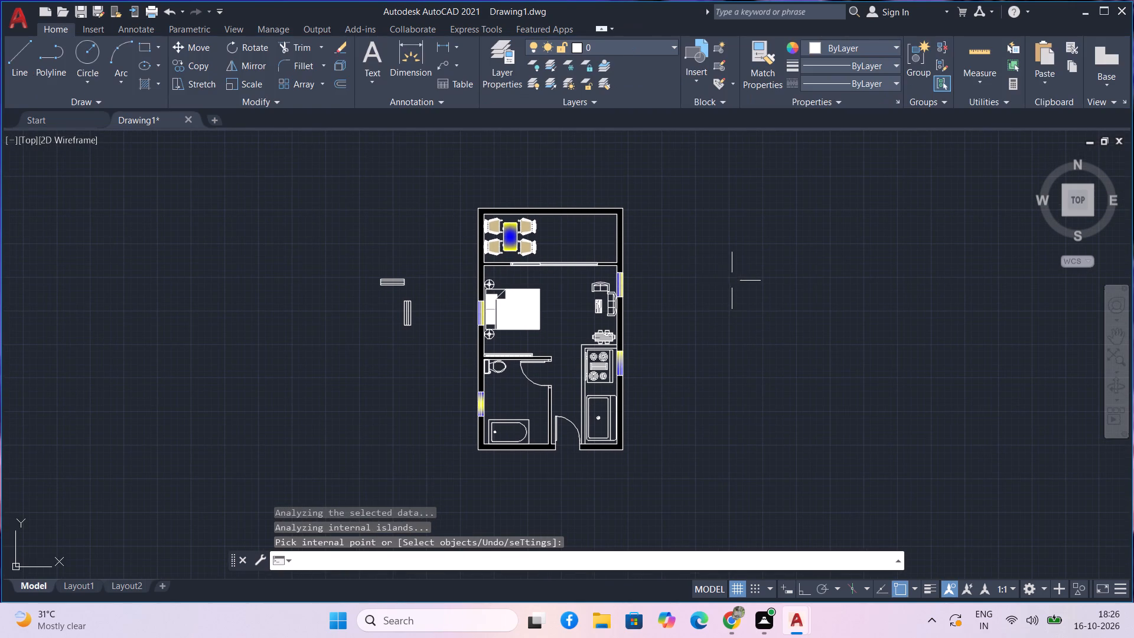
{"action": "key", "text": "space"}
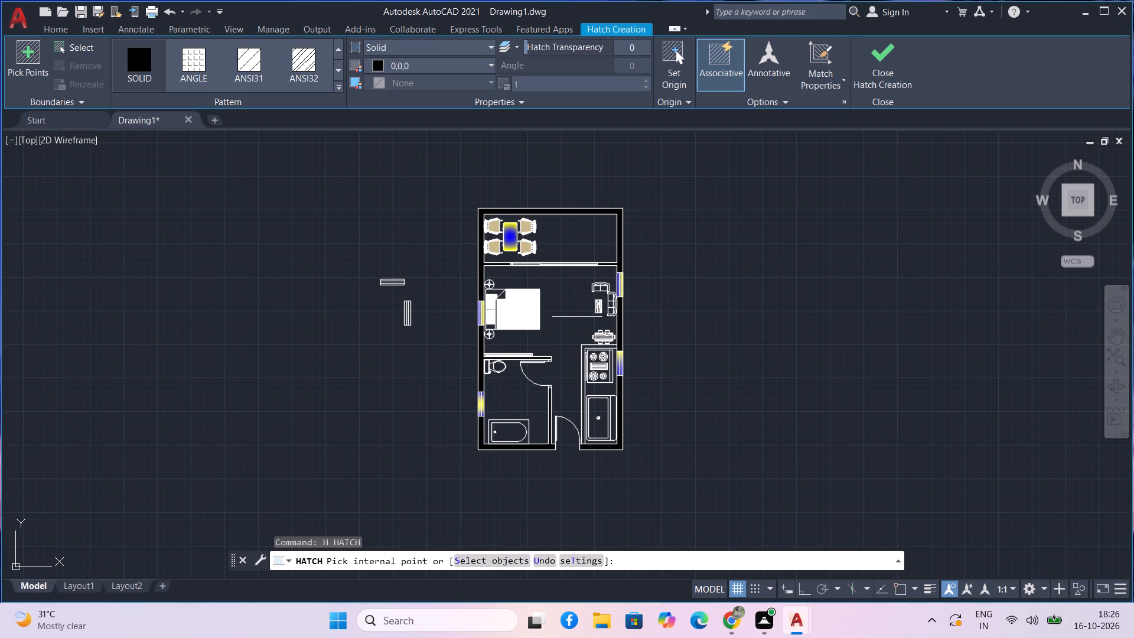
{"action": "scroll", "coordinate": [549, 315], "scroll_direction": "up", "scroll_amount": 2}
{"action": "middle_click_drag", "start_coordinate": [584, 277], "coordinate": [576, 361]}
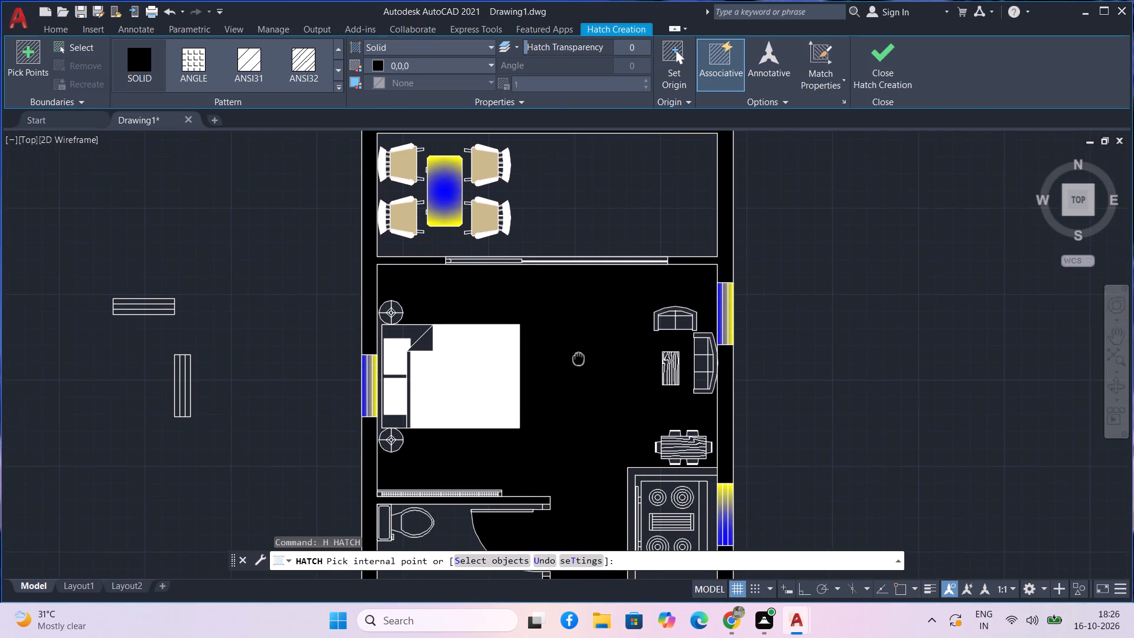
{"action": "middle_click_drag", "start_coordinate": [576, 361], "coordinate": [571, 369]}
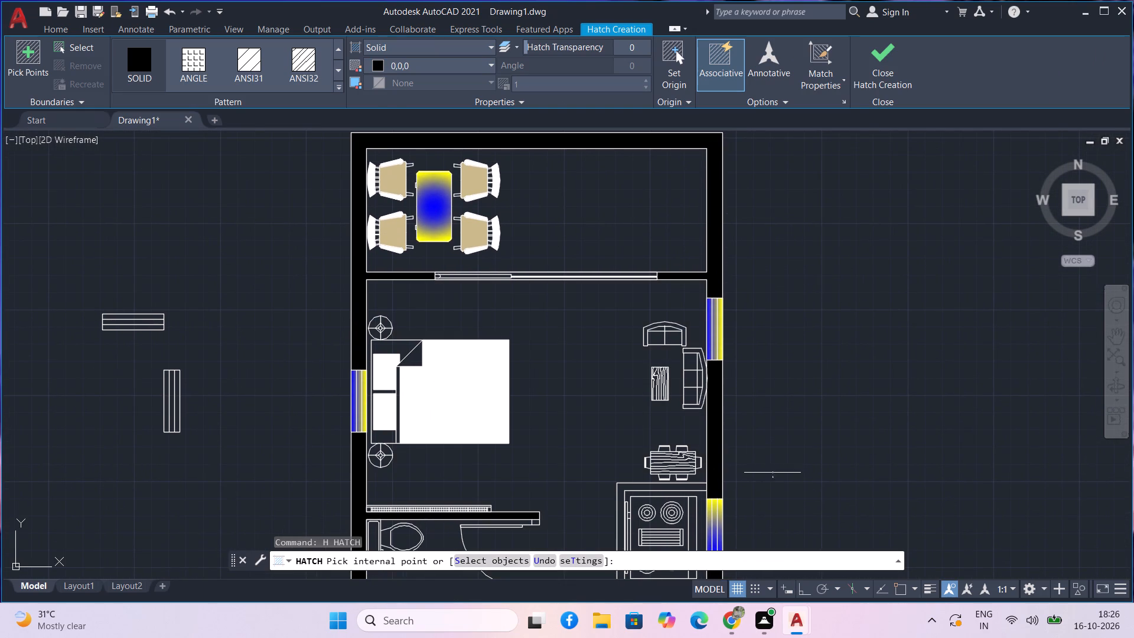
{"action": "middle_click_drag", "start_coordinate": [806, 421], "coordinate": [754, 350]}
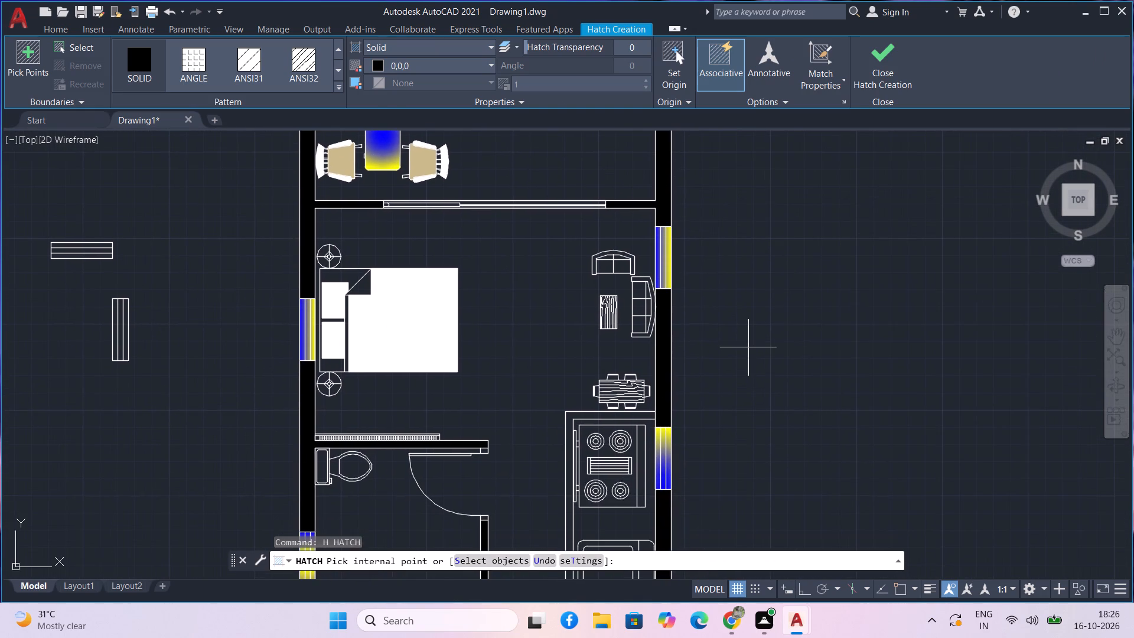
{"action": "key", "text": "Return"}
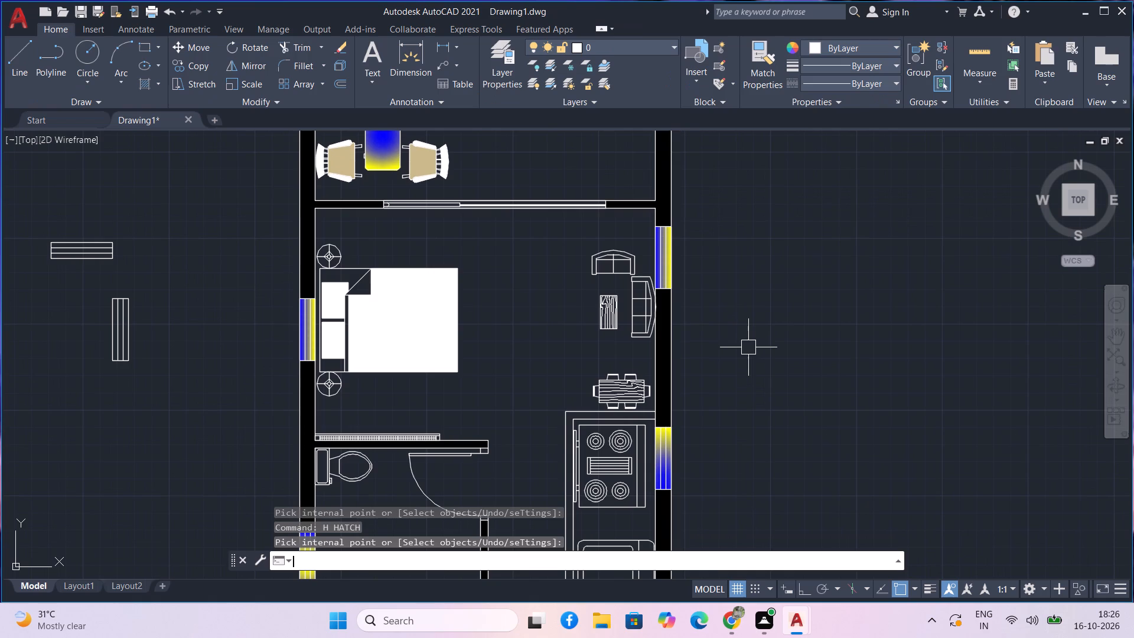
Start a solid hatch and set its colour to DIC 309 from the DIC COLOR GUIDE(R) colour book.
{"action": "key", "text": "h"}
{"action": "key", "text": "space"}
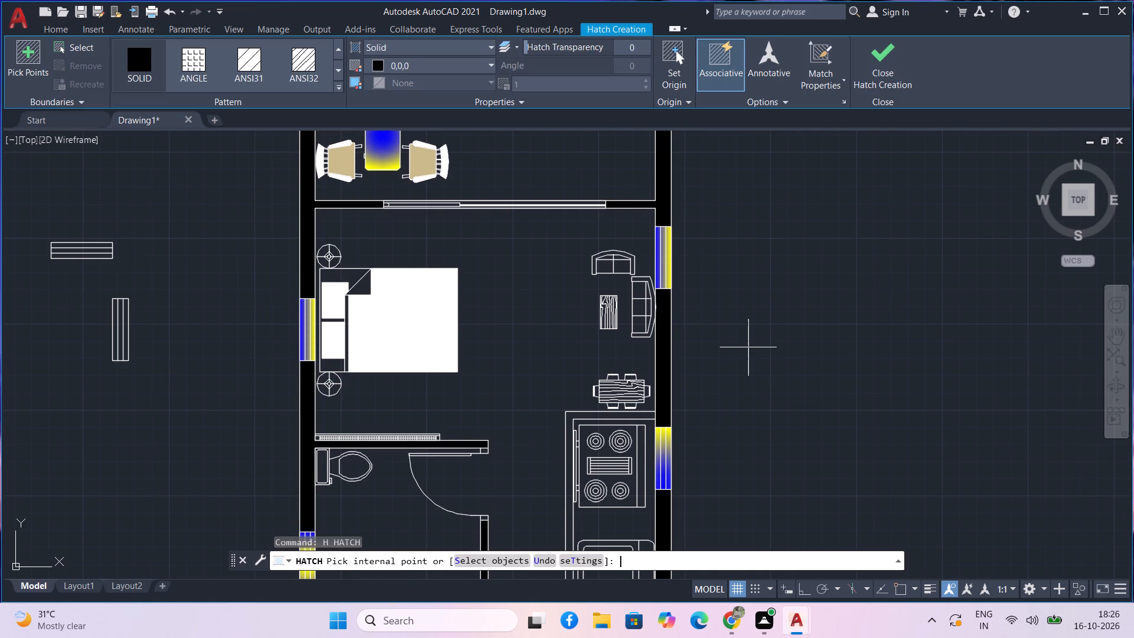
{"action": "left_click", "coordinate": [340, 86]}
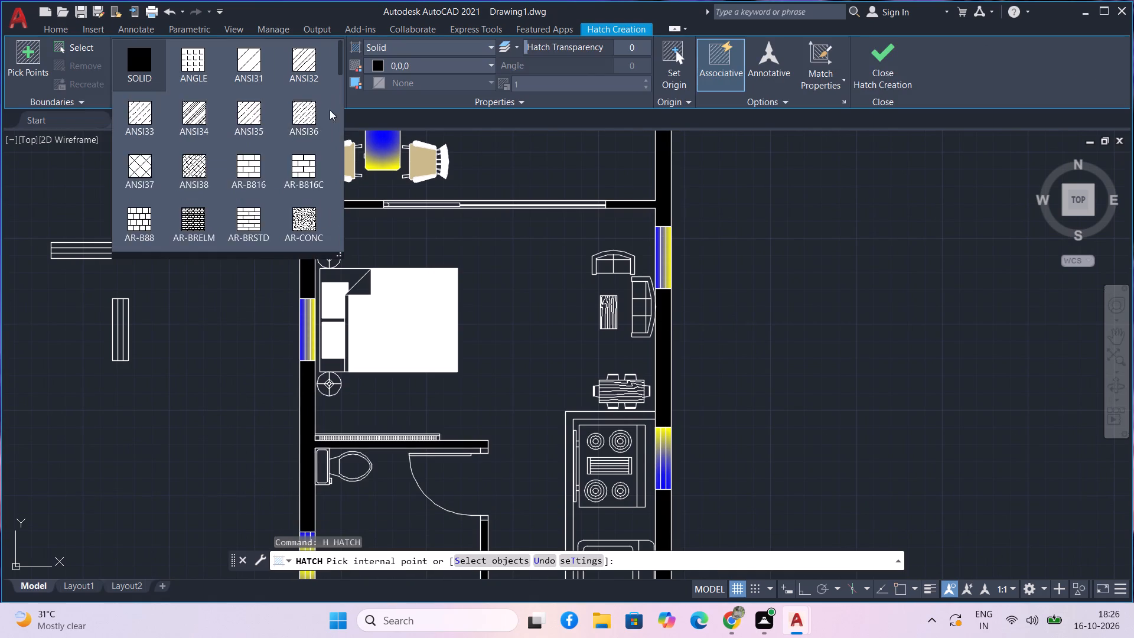
{"action": "scroll", "coordinate": [308, 144], "scroll_direction": "down", "scroll_amount": 4}
{"action": "scroll", "coordinate": [301, 158], "scroll_direction": "up", "scroll_amount": 1}
{"action": "scroll", "coordinate": [301, 158], "scroll_direction": "down", "scroll_amount": 12}
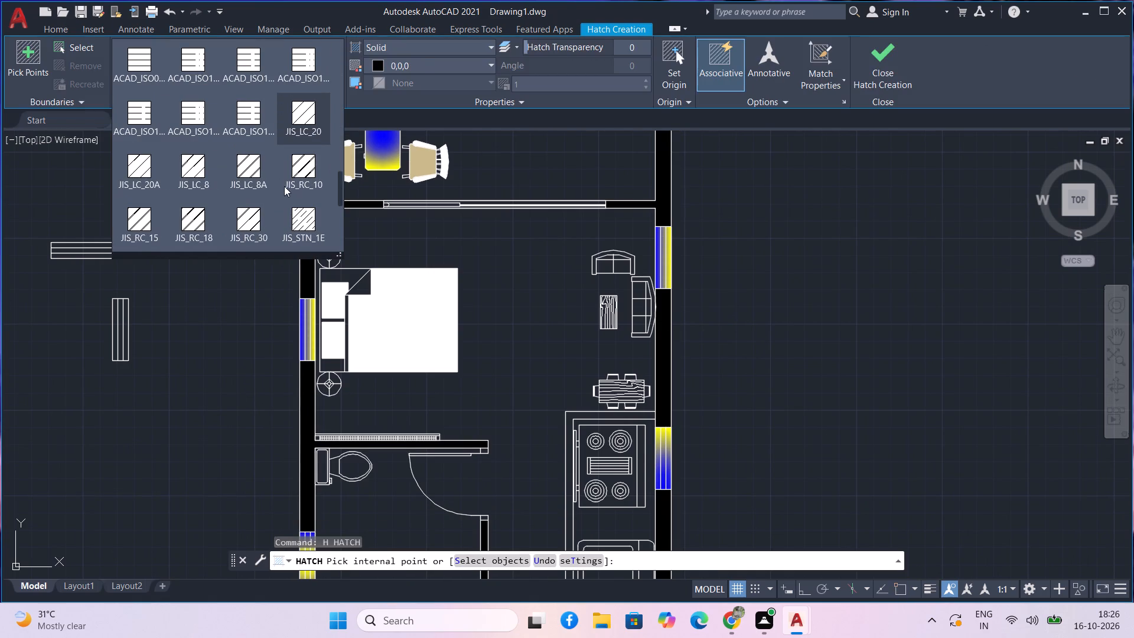
{"action": "left_click", "coordinate": [419, 56]}
{"action": "left_click", "coordinate": [417, 58]}
{"action": "double_click", "coordinate": [416, 63]}
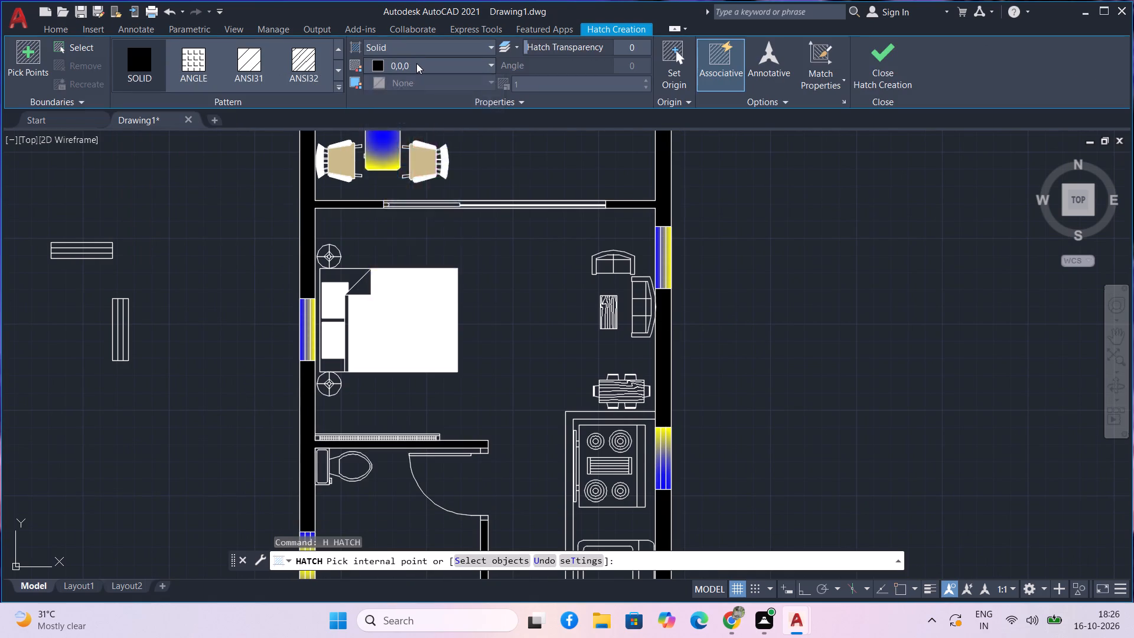
{"action": "left_click", "coordinate": [412, 291]}
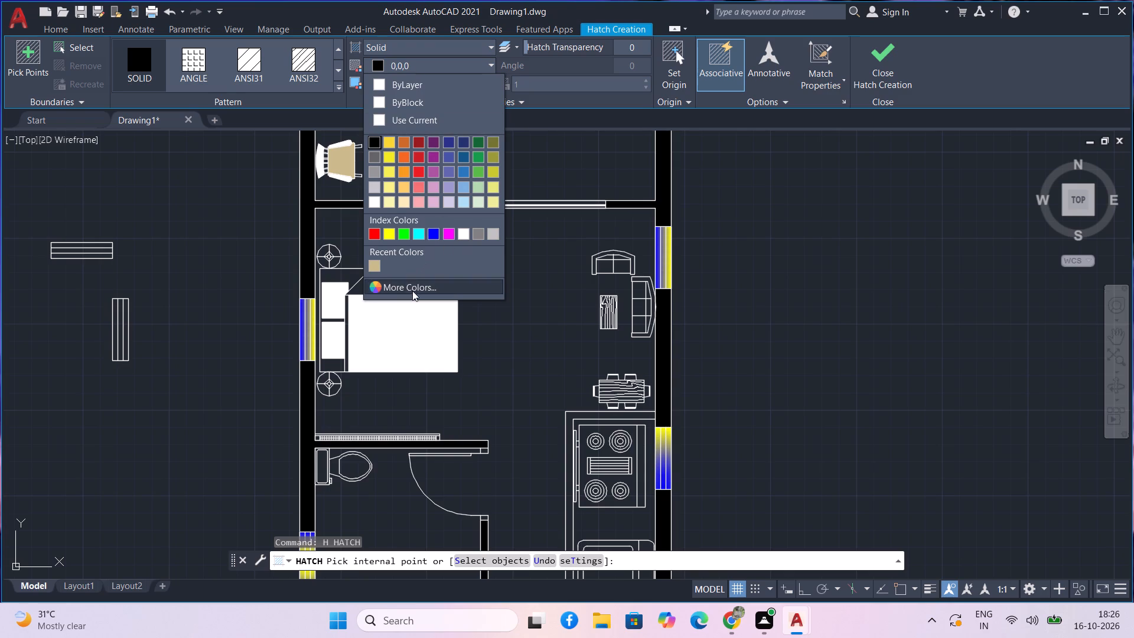
{"action": "left_click", "coordinate": [894, 185]}
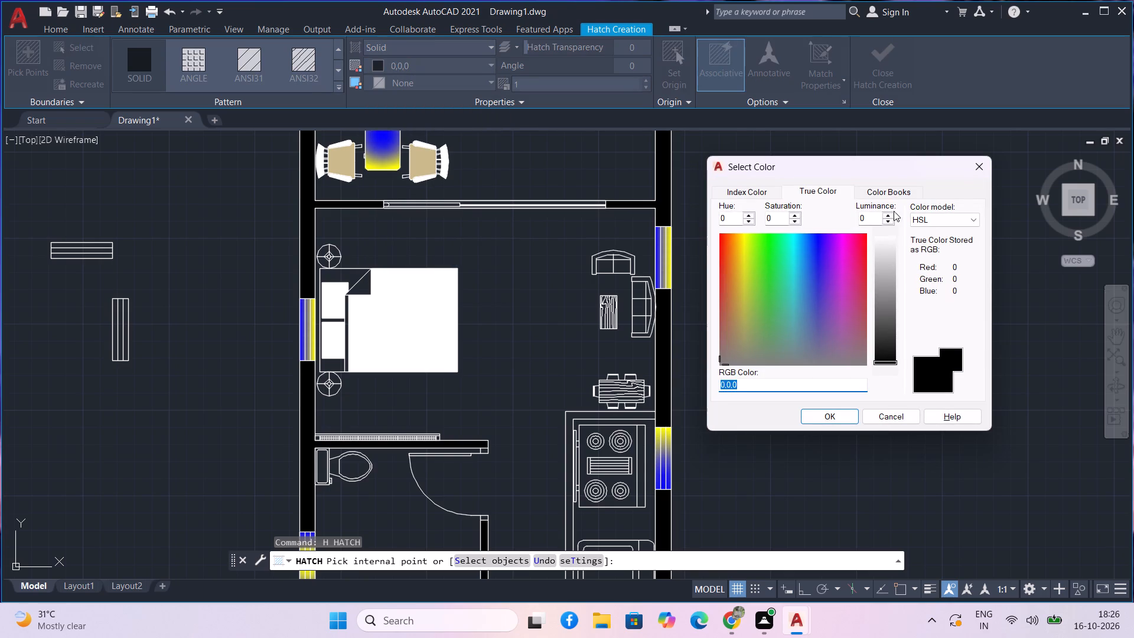
{"action": "left_click", "coordinate": [874, 194]}
{"action": "scroll", "coordinate": [878, 292], "scroll_direction": "down", "scroll_amount": 3}
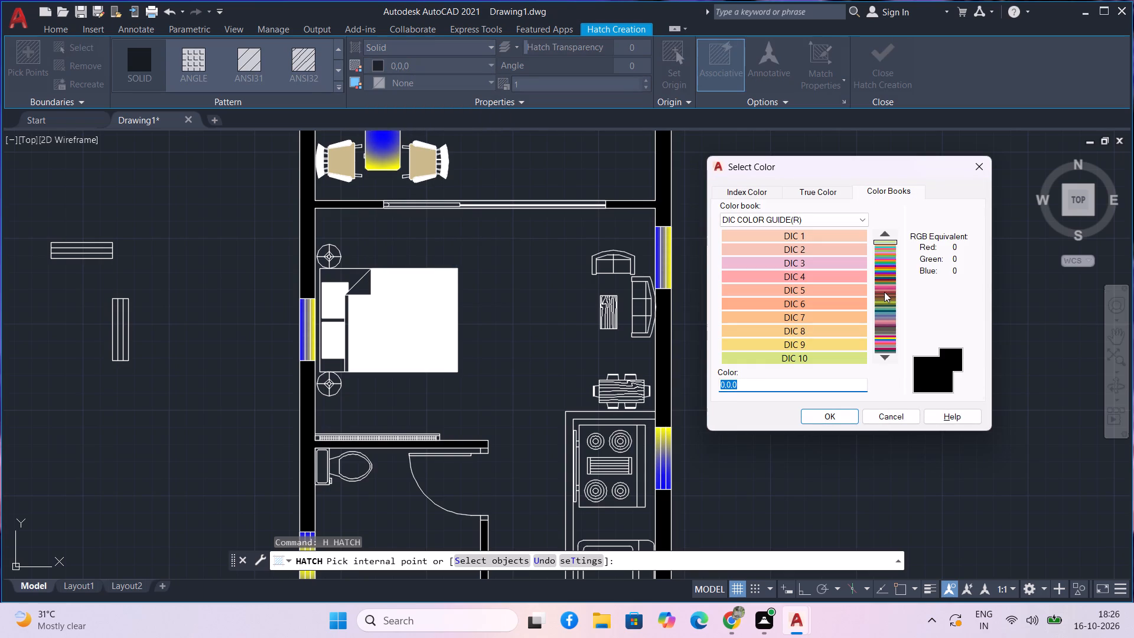
{"action": "left_click", "coordinate": [884, 292]}
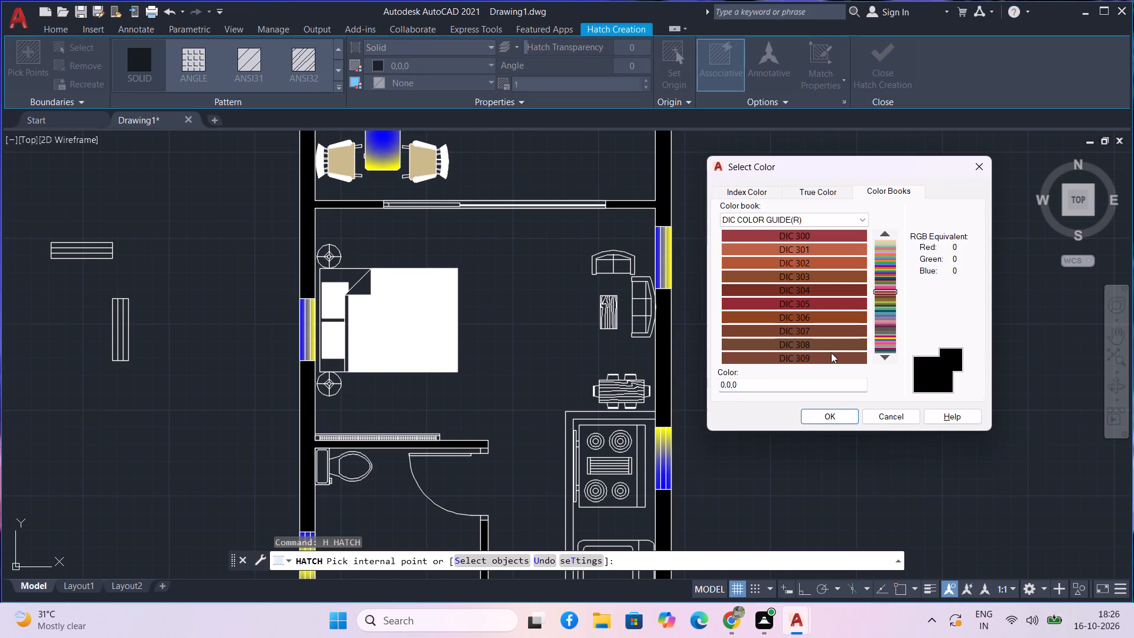
{"action": "left_click", "coordinate": [830, 353]}
{"action": "left_click", "coordinate": [829, 417]}
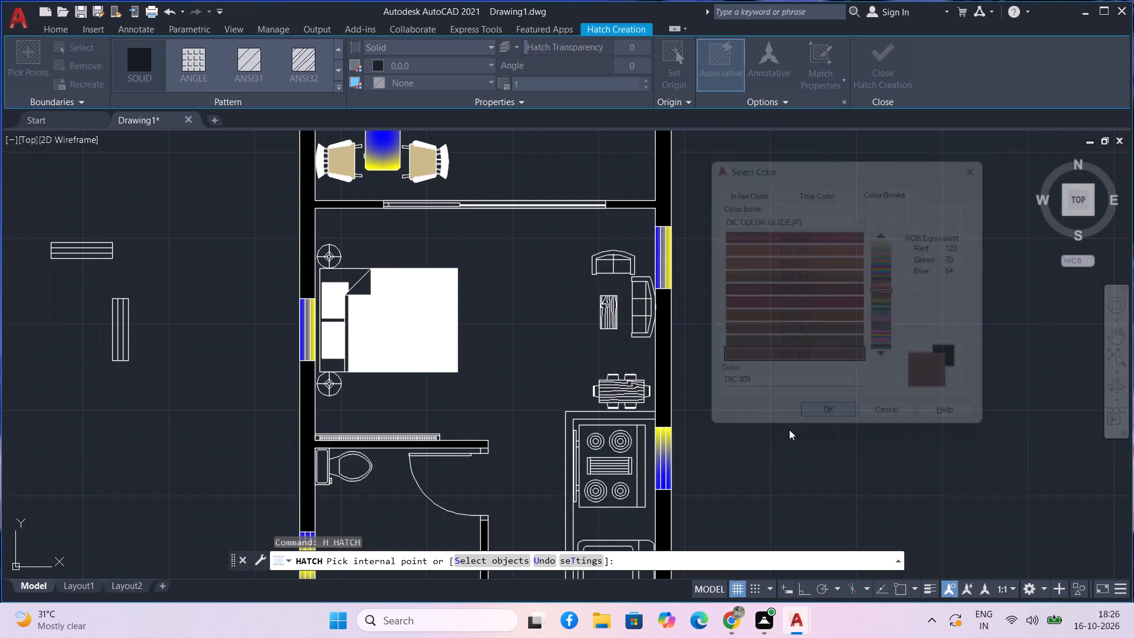
Fill all eight wood-grain strips of the six-seat dining table with the solid DIC 309 brown hatch.
{"action": "scroll", "coordinate": [612, 389], "scroll_direction": "up", "scroll_amount": 3}
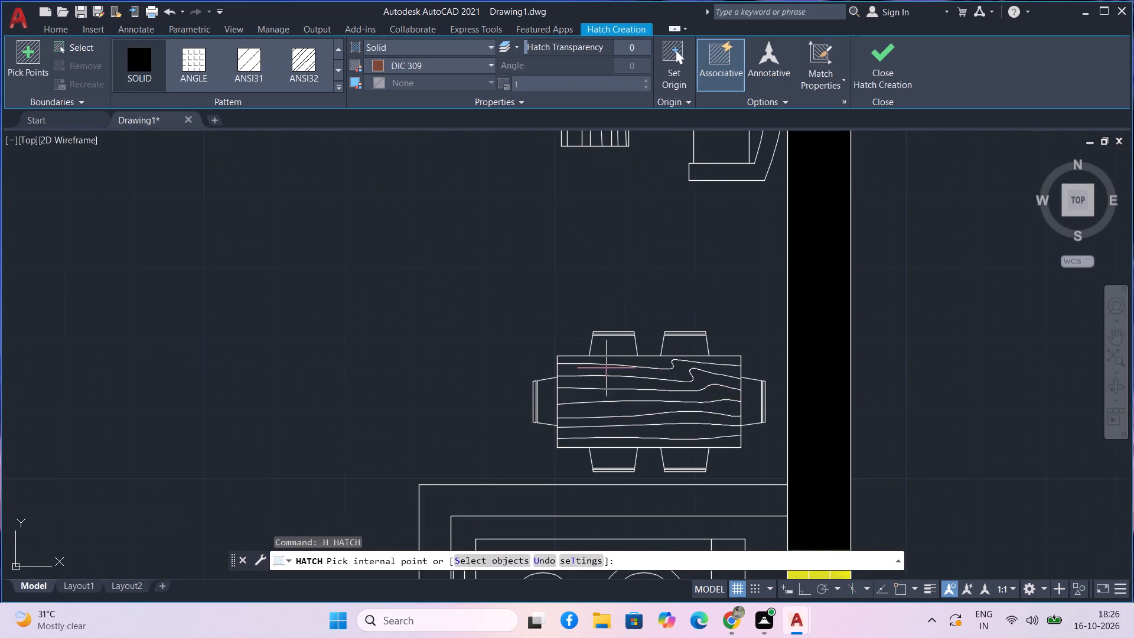
{"action": "middle_click_drag", "start_coordinate": [606, 367], "coordinate": [472, 314]}
{"action": "scroll", "coordinate": [496, 308], "scroll_direction": "up", "scroll_amount": 4}
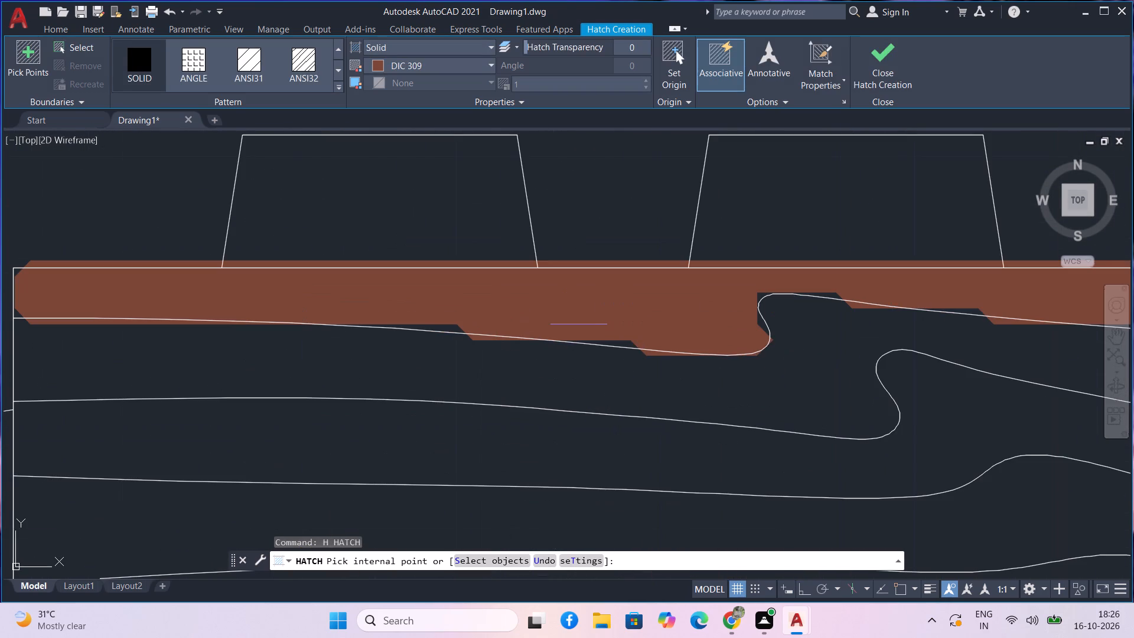
{"action": "scroll", "coordinate": [582, 328], "scroll_direction": "down", "scroll_amount": 1}
{"action": "left_click", "coordinate": [599, 322]}
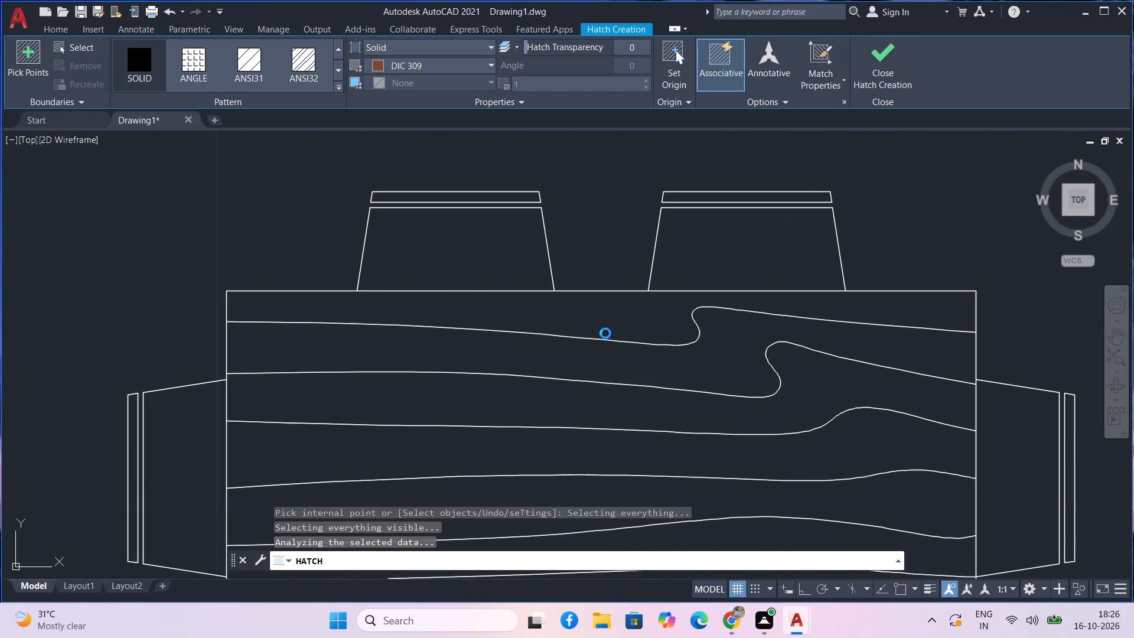
{"action": "left_click", "coordinate": [622, 348]}
{"action": "left_click", "coordinate": [654, 401]}
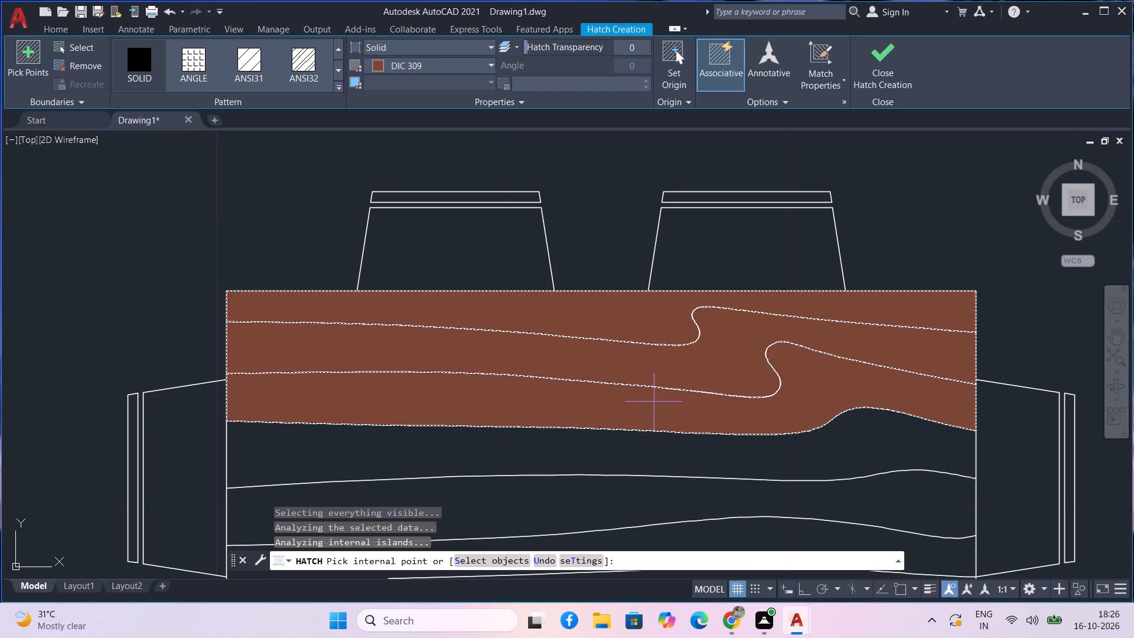
{"action": "left_click", "coordinate": [669, 462]}
{"action": "middle_click_drag", "start_coordinate": [649, 438], "coordinate": [558, 302]}
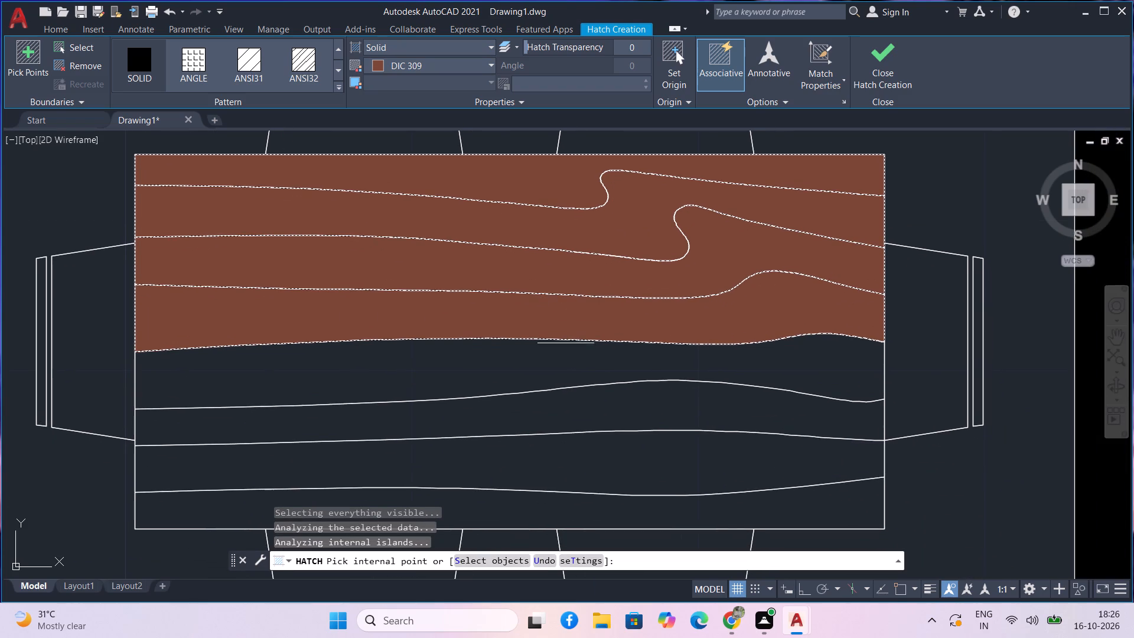
{"action": "left_click", "coordinate": [555, 363]}
{"action": "left_click", "coordinate": [573, 427]}
{"action": "left_click", "coordinate": [585, 445]}
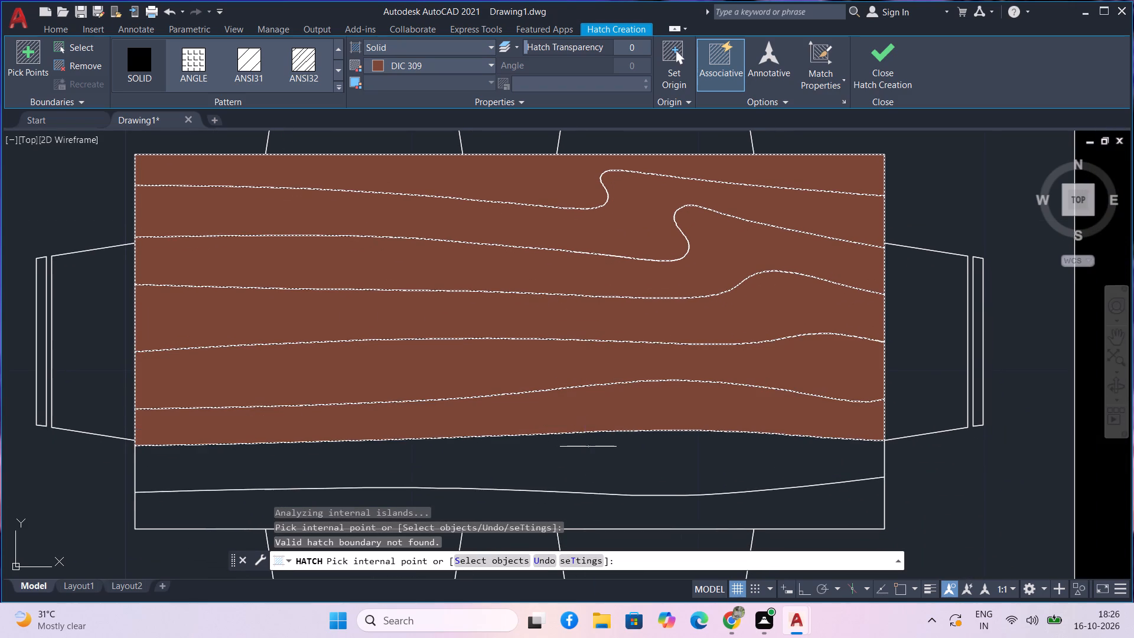
{"action": "middle_click_drag", "start_coordinate": [591, 450], "coordinate": [516, 245]}
{"action": "left_click", "coordinate": [581, 301]}
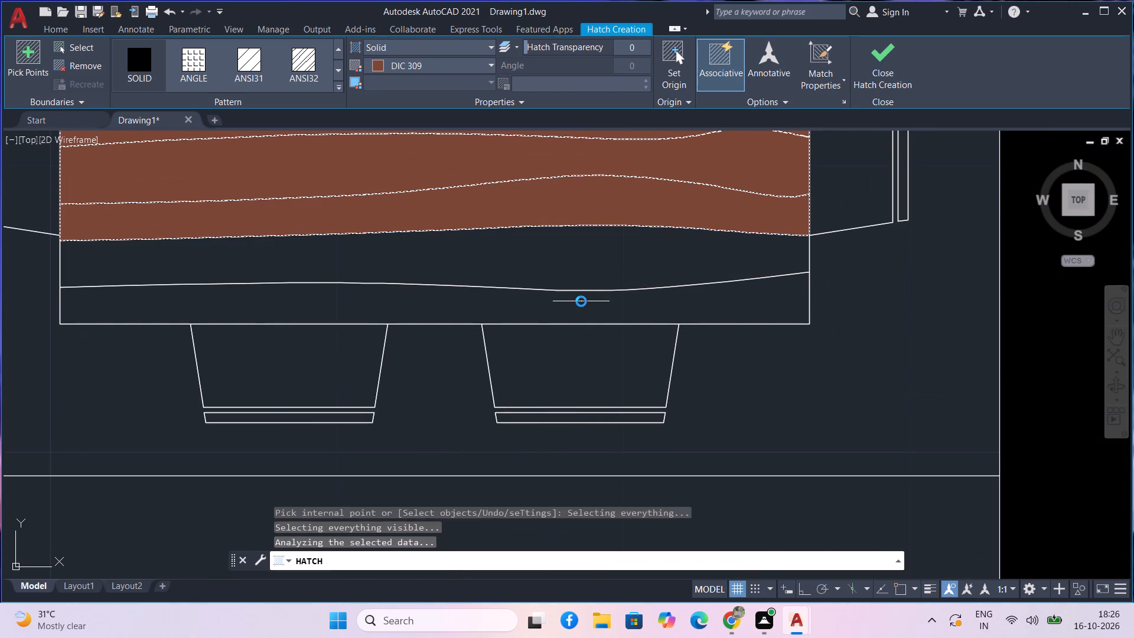
{"action": "left_click", "coordinate": [580, 268]}
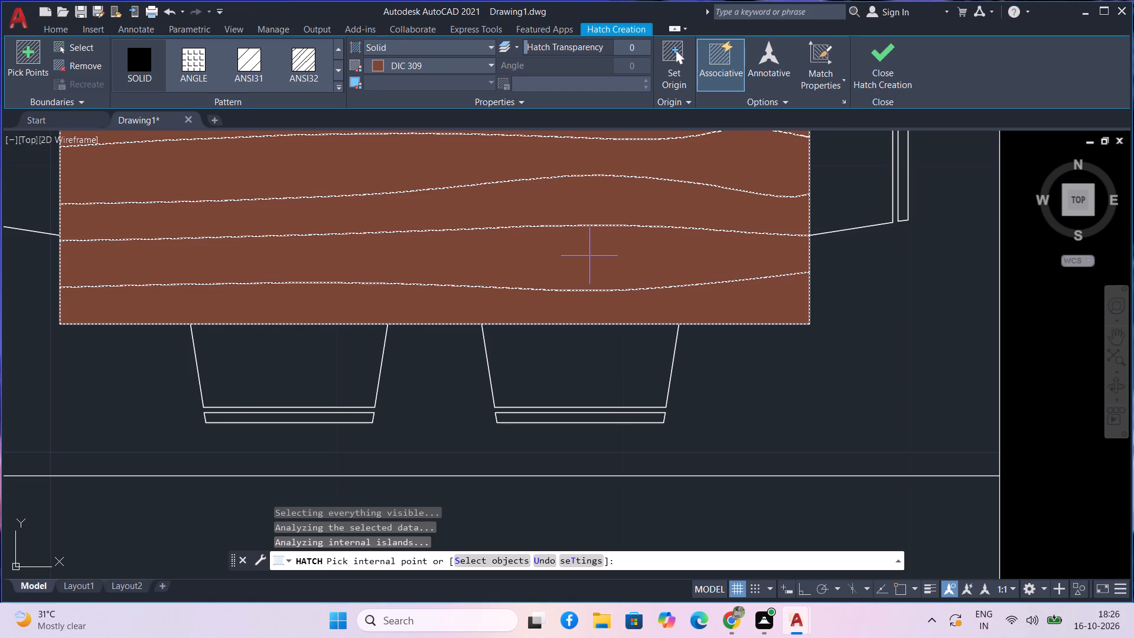
{"action": "key", "text": "space"}
Hatch the seats and backrests of the dining table's two north chairs in solid DIC 652 grey from the DIC COLOR GUIDE(R) book.
{"action": "scroll", "coordinate": [576, 262], "scroll_direction": "down", "scroll_amount": 2}
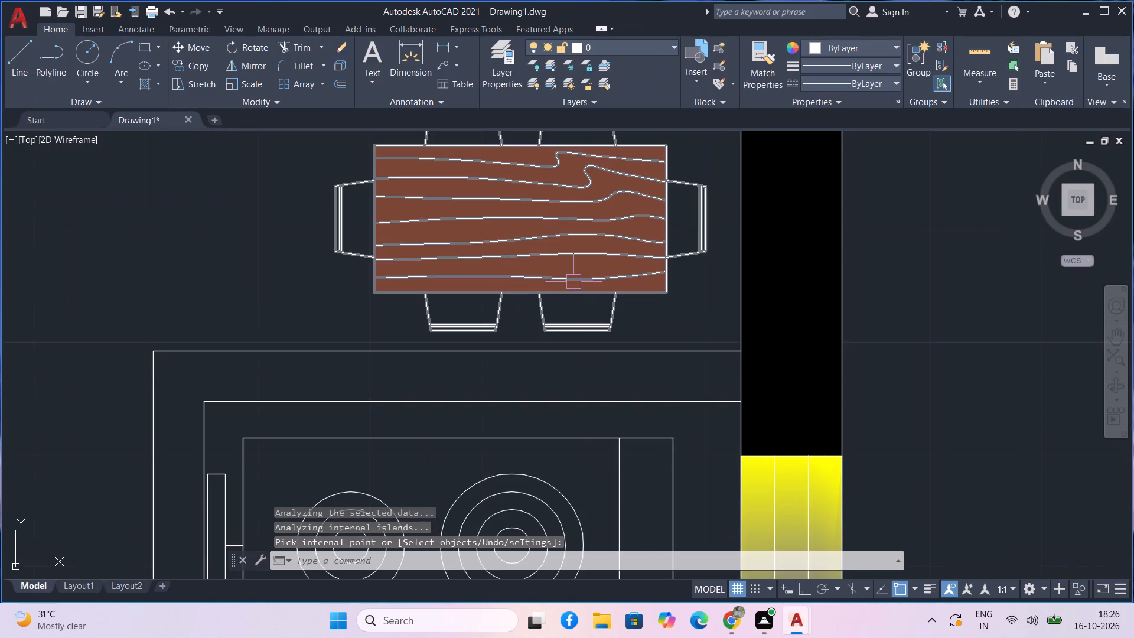
{"action": "middle_click_drag", "start_coordinate": [573, 282], "coordinate": [570, 392]}
{"action": "type", "text": "h"}
{"action": "key", "text": "space"}
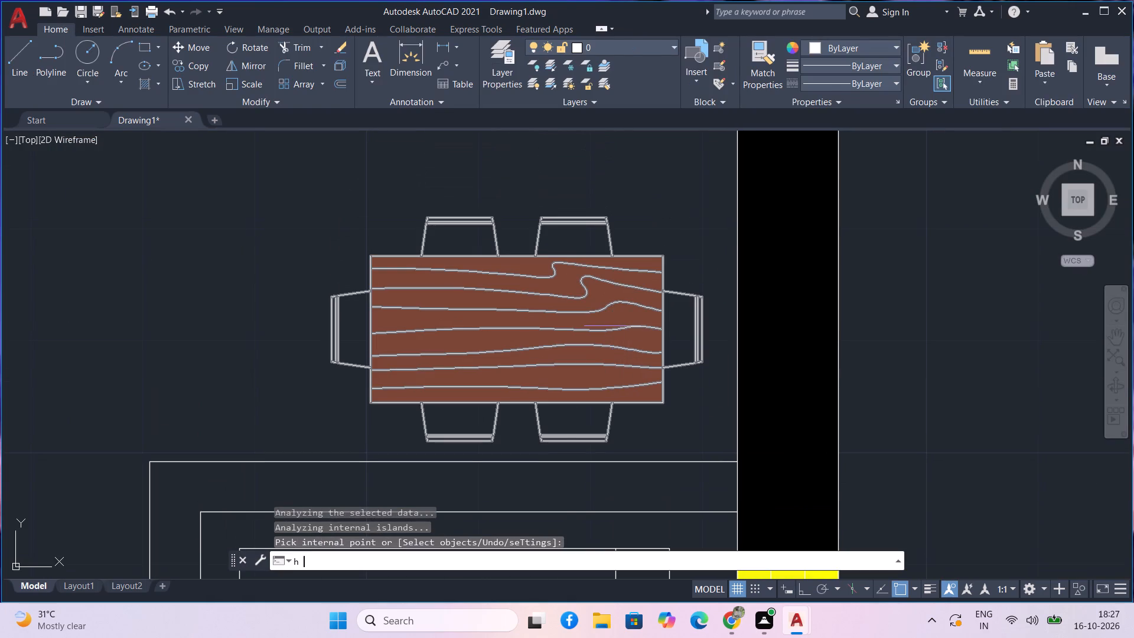
{"action": "left_click", "coordinate": [471, 64]}
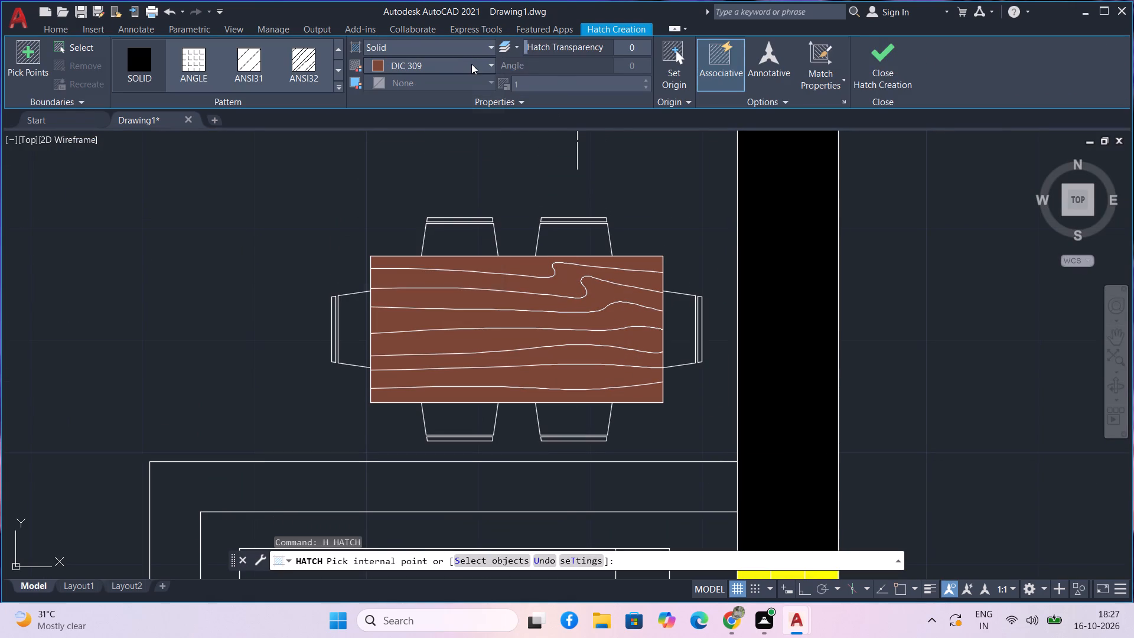
{"action": "scroll", "coordinate": [447, 90], "scroll_direction": "down", "scroll_amount": 4}
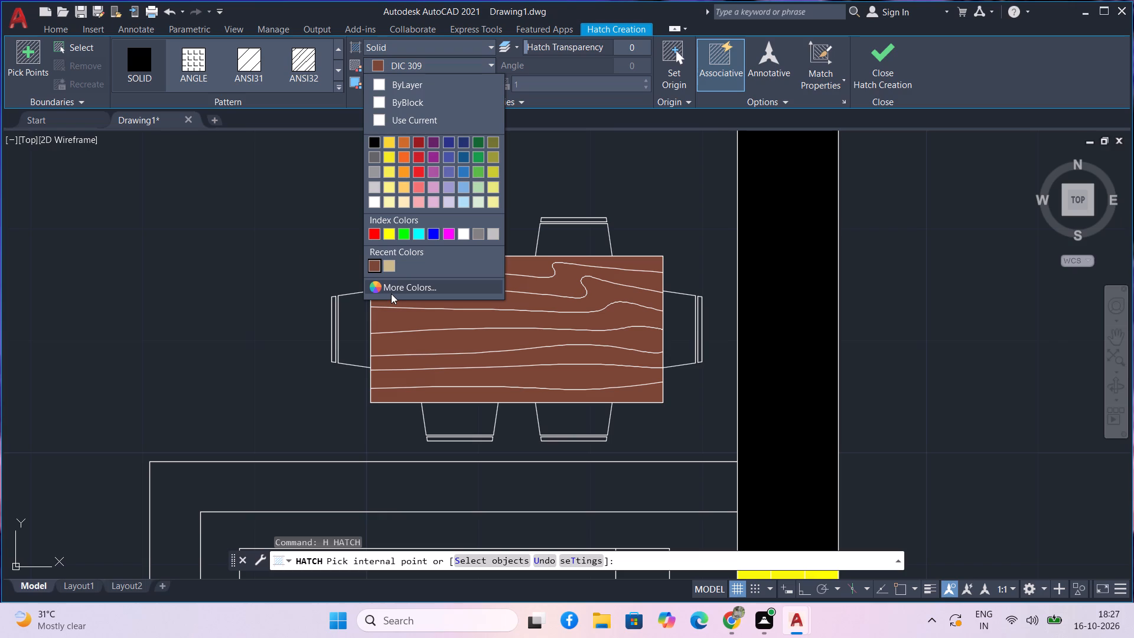
{"action": "left_click", "coordinate": [391, 294]}
{"action": "scroll", "coordinate": [863, 301], "scroll_direction": "down", "scroll_amount": 2}
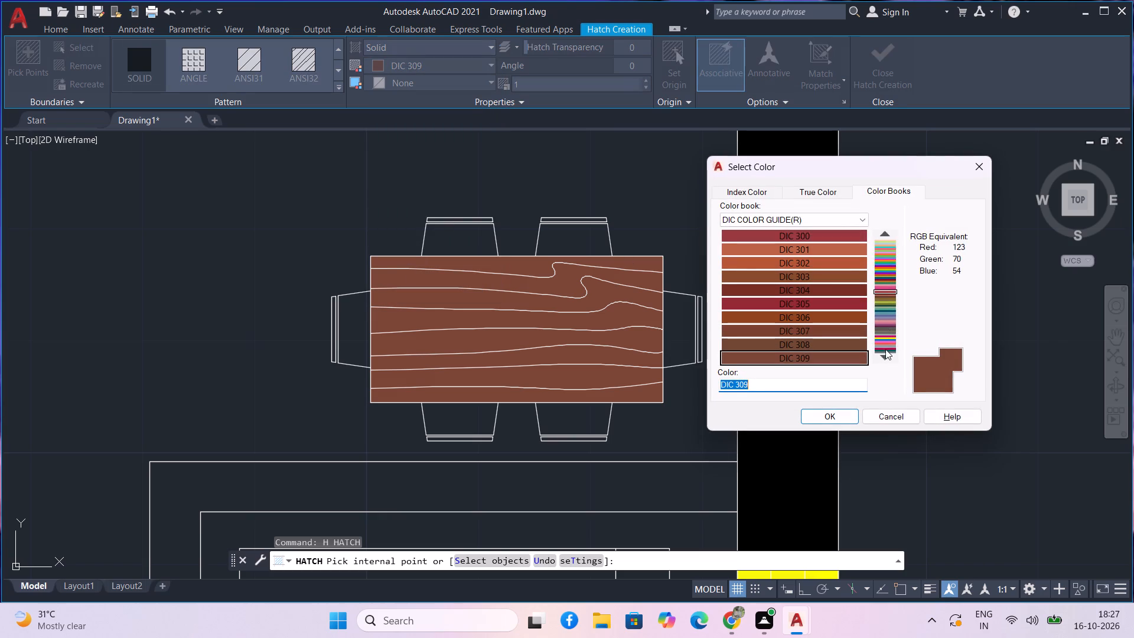
{"action": "double_click", "coordinate": [885, 351]}
{"action": "left_click", "coordinate": [814, 357]}
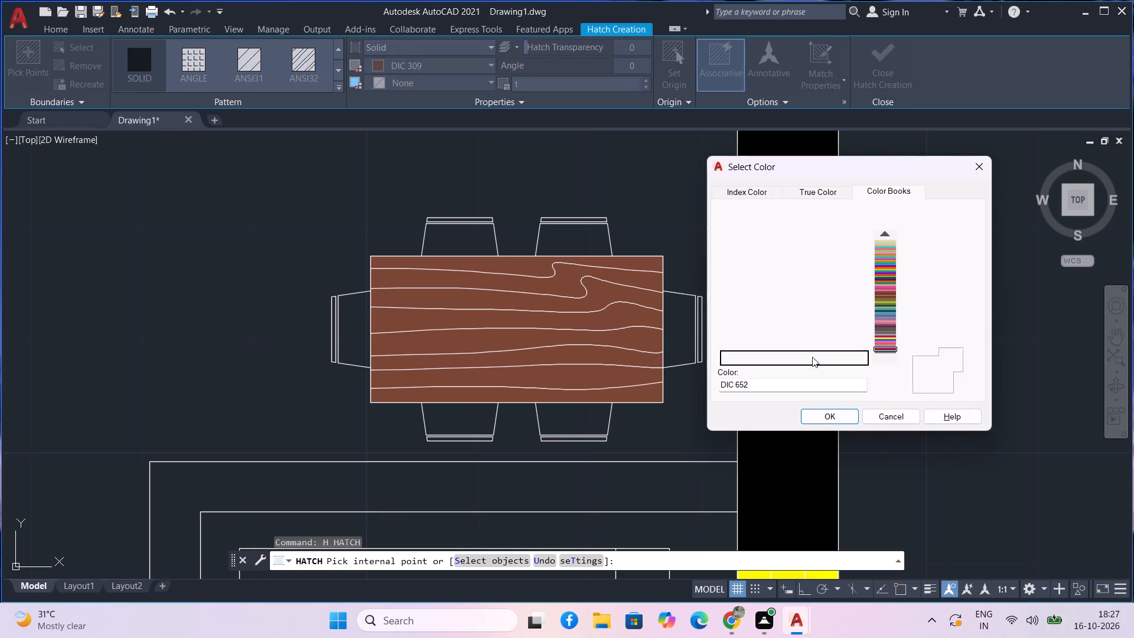
{"action": "left_click", "coordinate": [816, 420]}
{"action": "scroll", "coordinate": [584, 228], "scroll_direction": "up", "scroll_amount": 2}
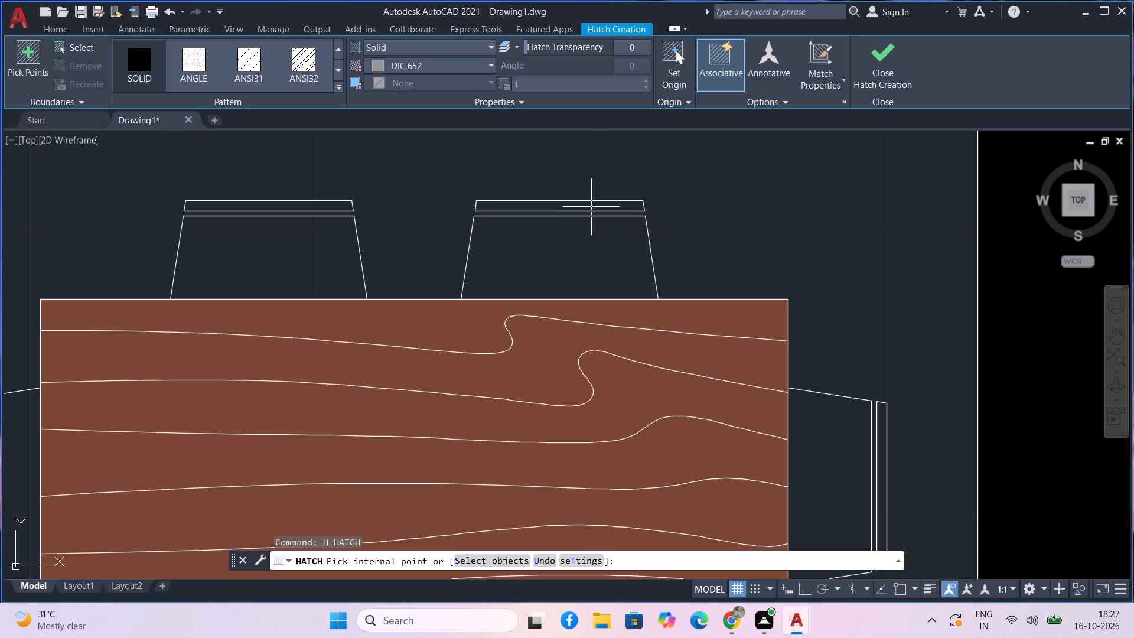
{"action": "left_click", "coordinate": [591, 207]}
{"action": "left_click", "coordinate": [592, 239]}
{"action": "left_click", "coordinate": [269, 262]}
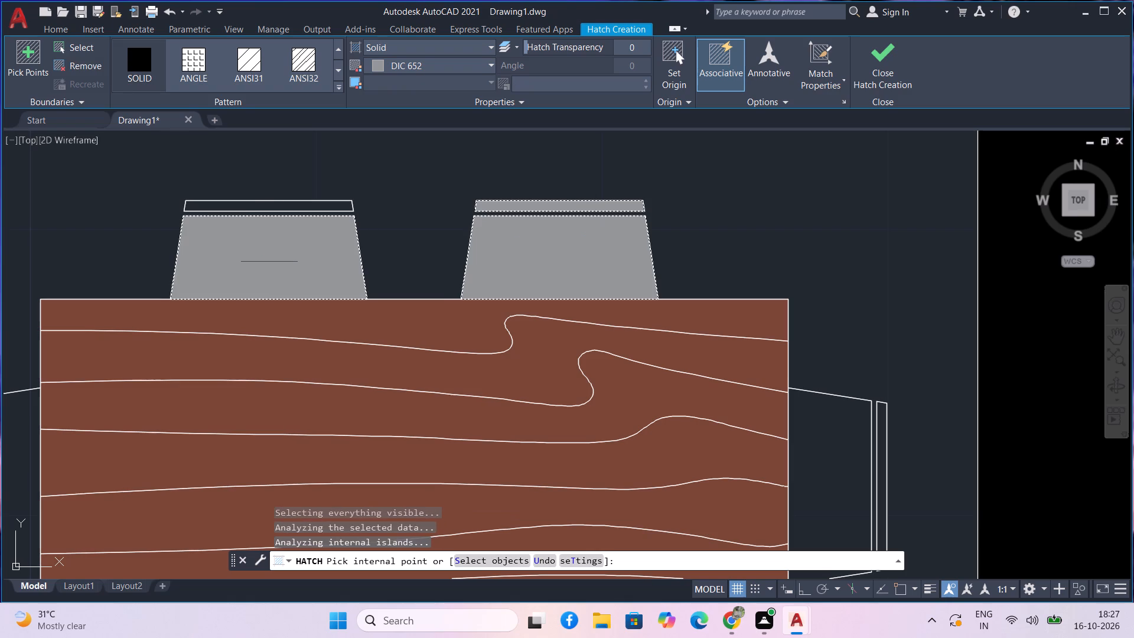
{"action": "left_click", "coordinate": [286, 209]}
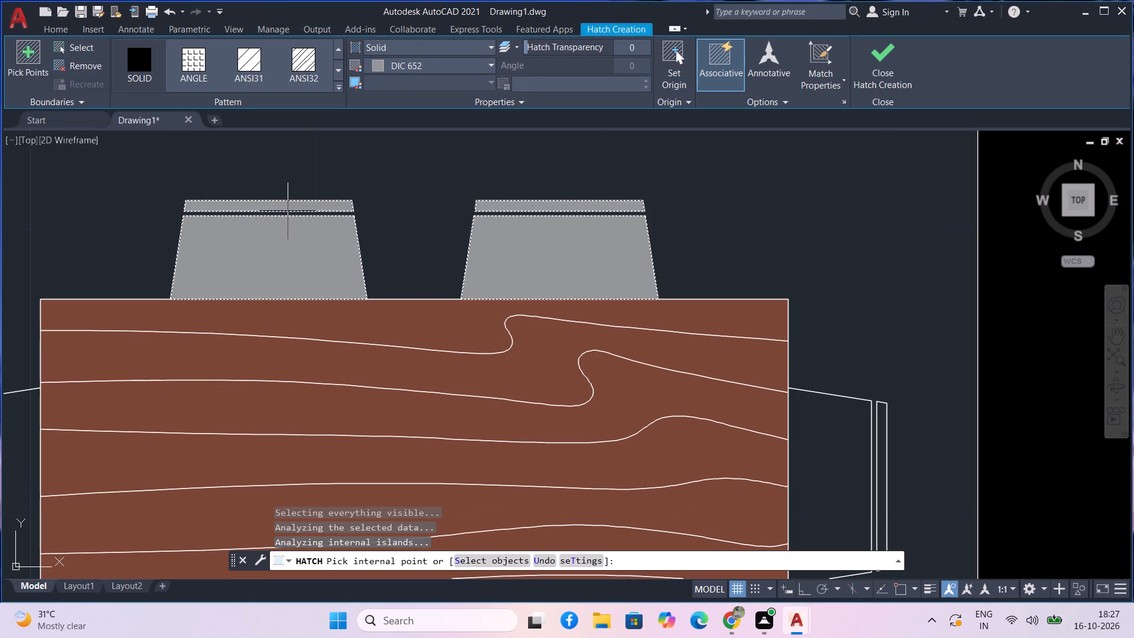
Fill the seat and backrest of the dining table's west chair with the same solid DIC 652 grey hatch.
{"action": "scroll", "coordinate": [288, 247], "scroll_direction": "down", "scroll_amount": 3}
{"action": "scroll", "coordinate": [225, 327], "scroll_direction": "up", "scroll_amount": 2}
{"action": "middle_click_drag", "start_coordinate": [225, 327], "coordinate": [256, 299]}
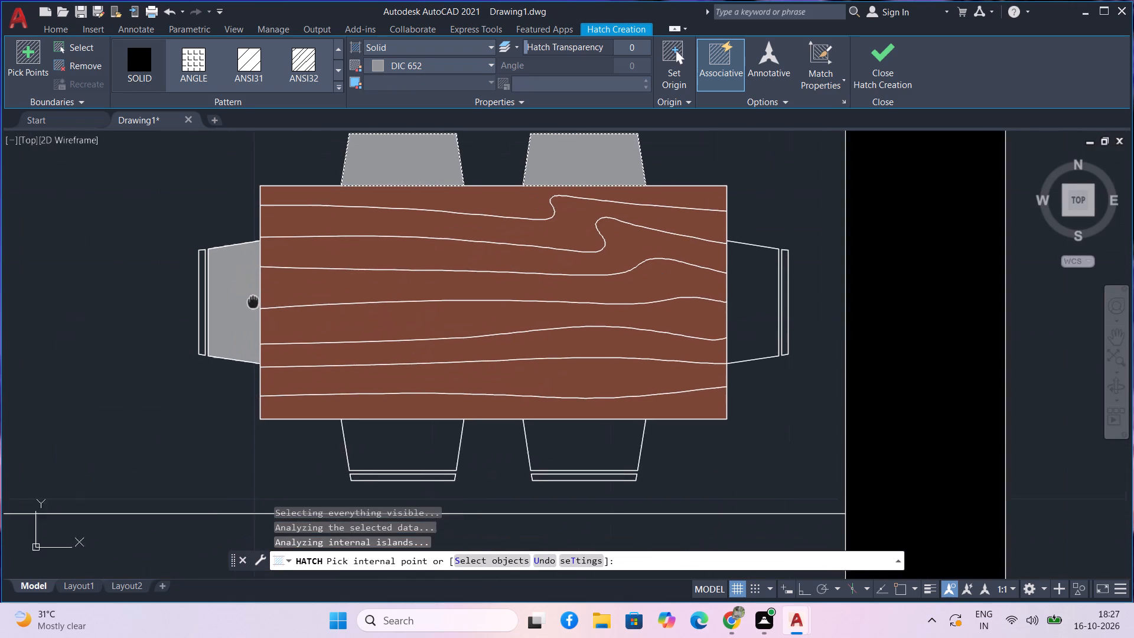
{"action": "middle_click_drag", "start_coordinate": [256, 299], "coordinate": [265, 294]}
{"action": "left_click", "coordinate": [261, 298]}
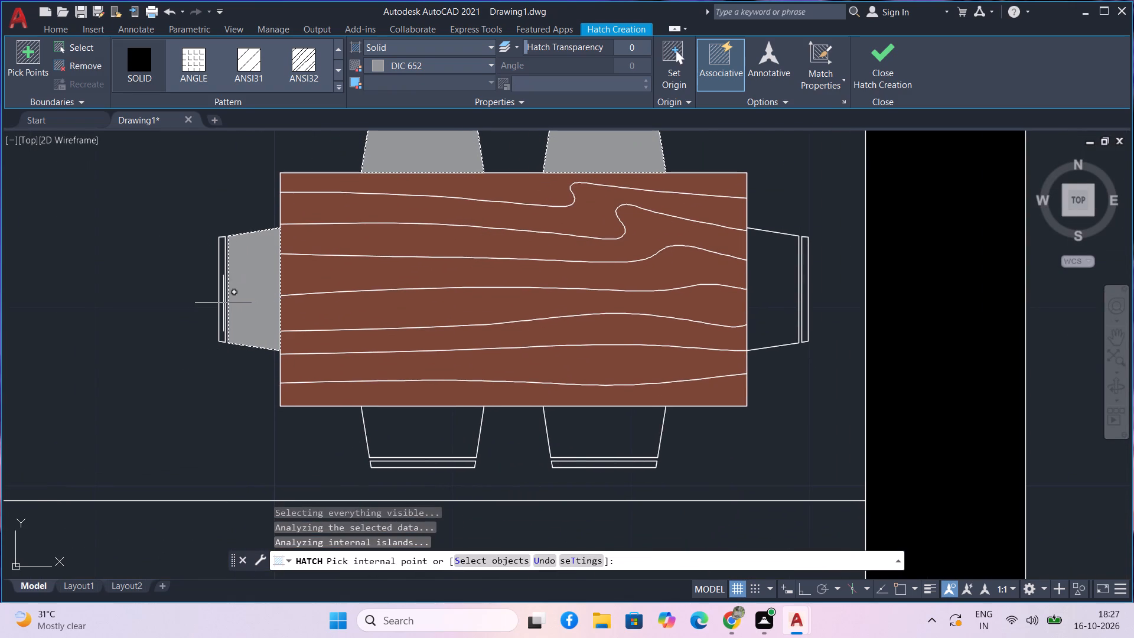
{"action": "scroll", "coordinate": [218, 303], "scroll_direction": "up", "scroll_amount": 3}
{"action": "left_click", "coordinate": [224, 312]}
{"action": "scroll", "coordinate": [224, 316], "scroll_direction": "down", "scroll_amount": 4}
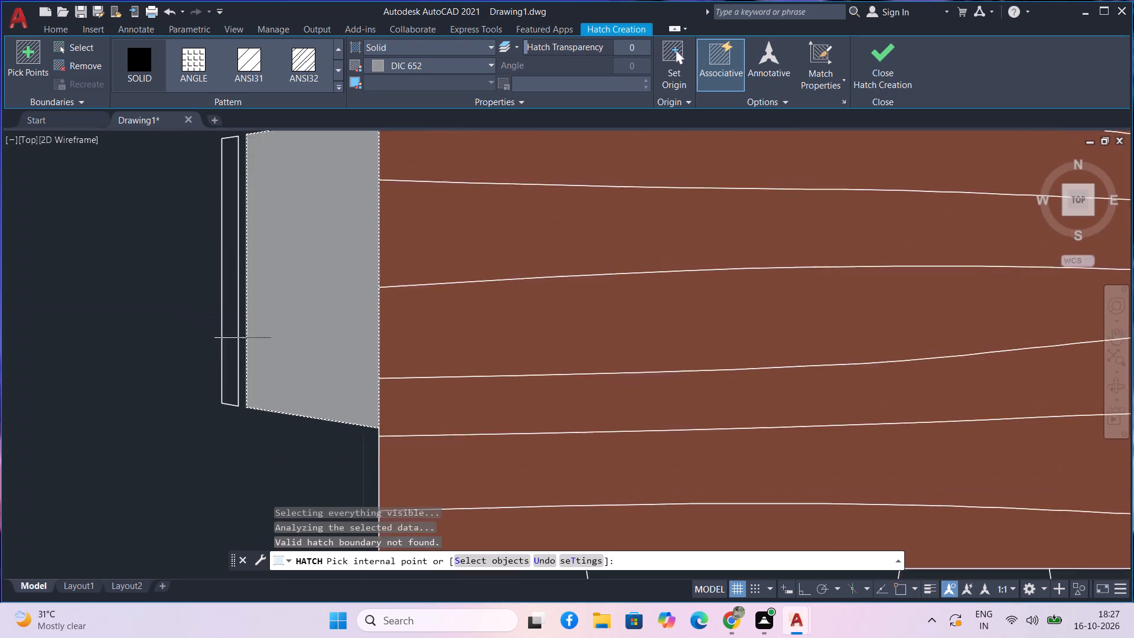
{"action": "scroll", "coordinate": [250, 314], "scroll_direction": "up", "scroll_amount": 3}
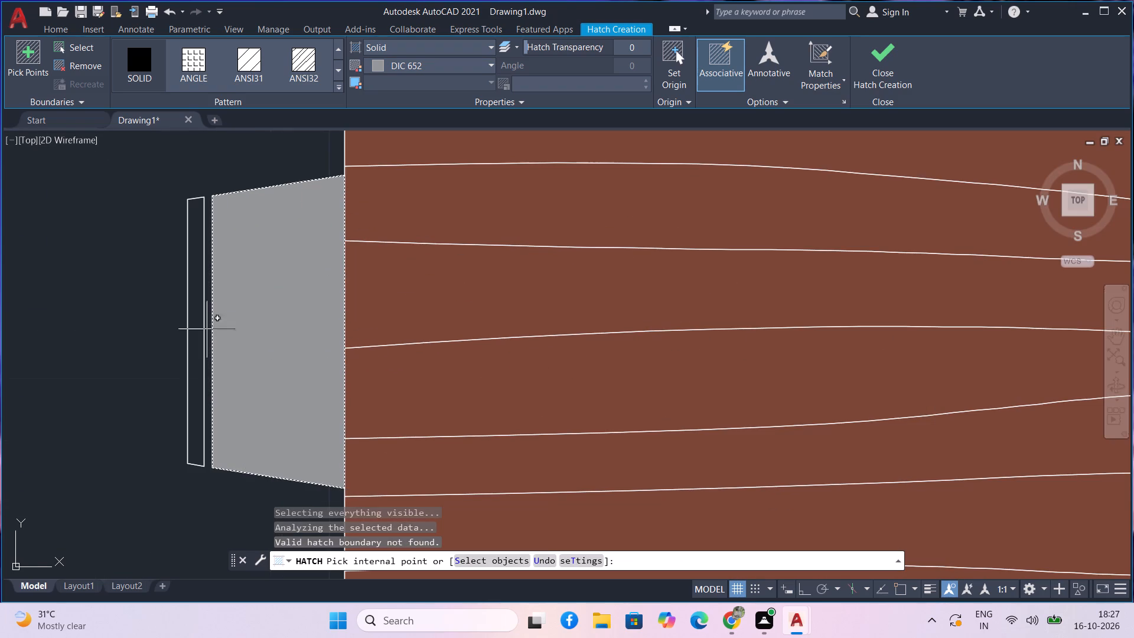
{"action": "left_click", "coordinate": [195, 334]}
{"action": "scroll", "coordinate": [293, 344], "scroll_direction": "down", "scroll_amount": 3}
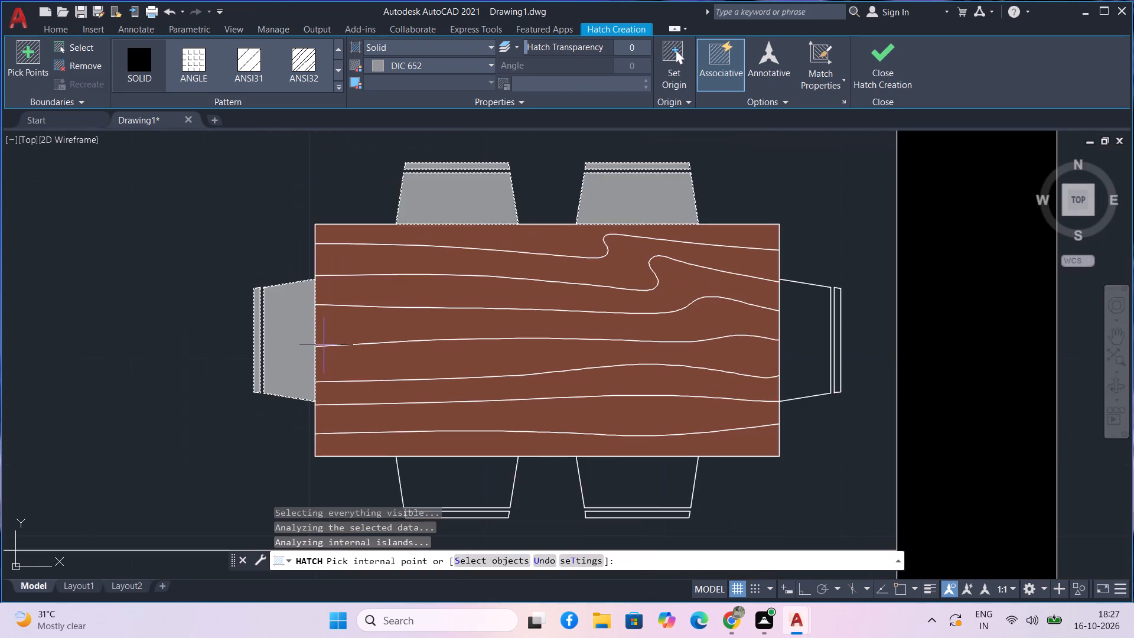
Fill the seats and backrests of the two chairs on the dining table's south side with the solid DIC 652 hatch.
{"action": "middle_click_drag", "start_coordinate": [417, 436], "coordinate": [407, 402]}
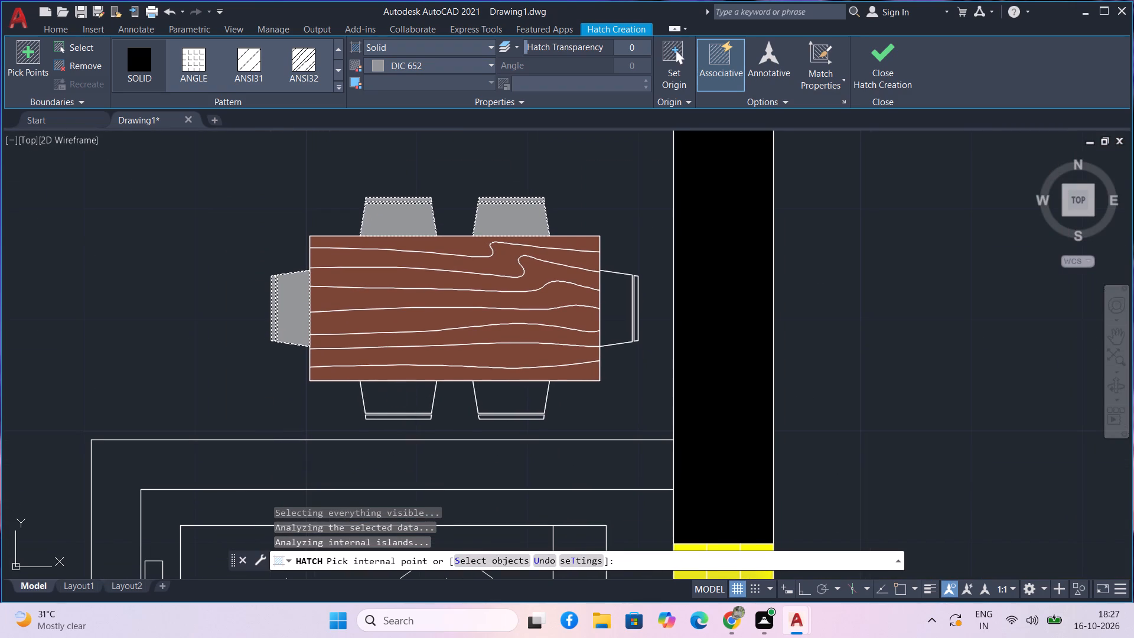
{"action": "left_click", "coordinate": [397, 397]}
{"action": "scroll", "coordinate": [396, 406], "scroll_direction": "up", "scroll_amount": 2}
{"action": "left_click", "coordinate": [398, 438]}
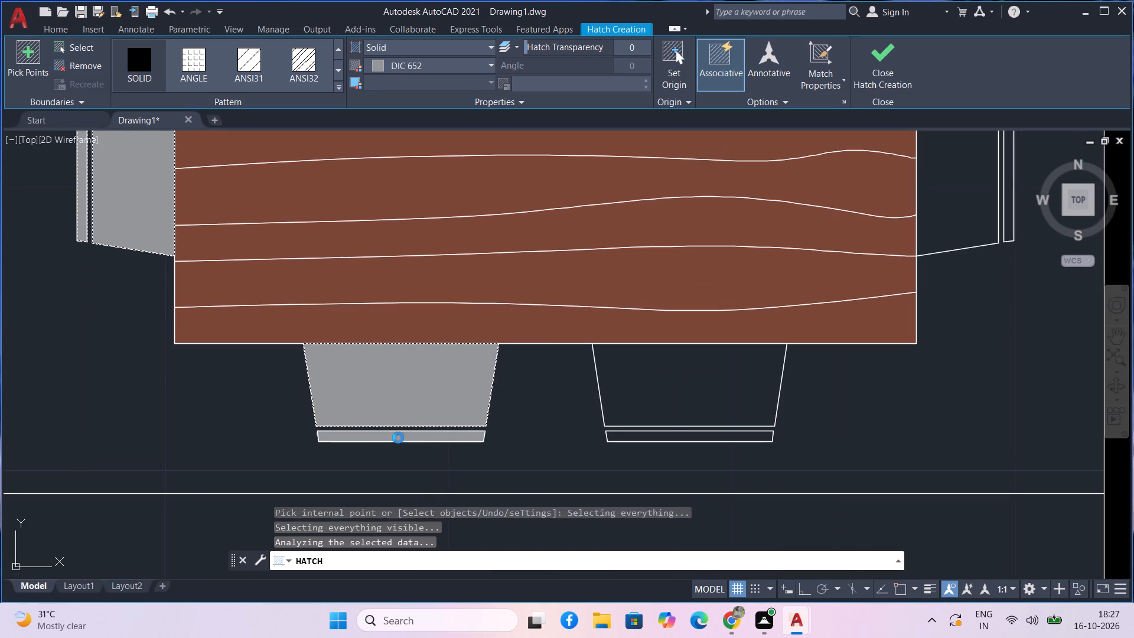
{"action": "left_click", "coordinate": [676, 432]}
{"action": "left_click", "coordinate": [674, 400]}
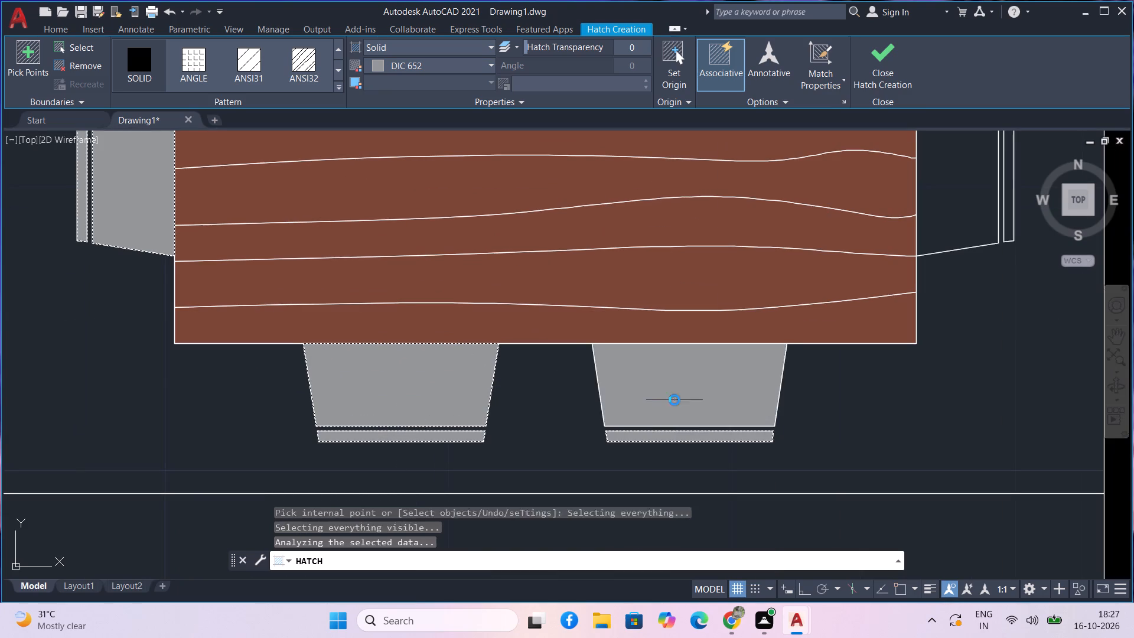
Fill the seat and backrest of the dining table's east chair with solid DIC 652 and finish the hatch.
{"action": "scroll", "coordinate": [673, 400], "scroll_direction": "down", "scroll_amount": 1}
{"action": "middle_click_drag", "start_coordinate": [673, 400], "coordinate": [362, 411]}
{"action": "left_click", "coordinate": [540, 242]}
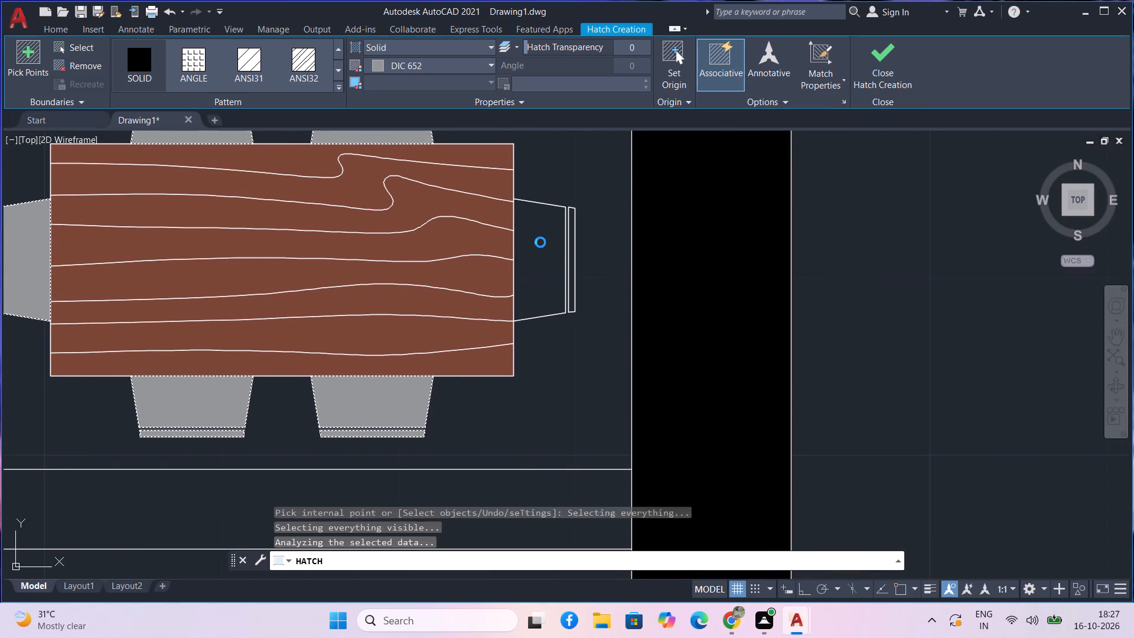
{"action": "scroll", "coordinate": [560, 255], "scroll_direction": "up", "scroll_amount": 2}
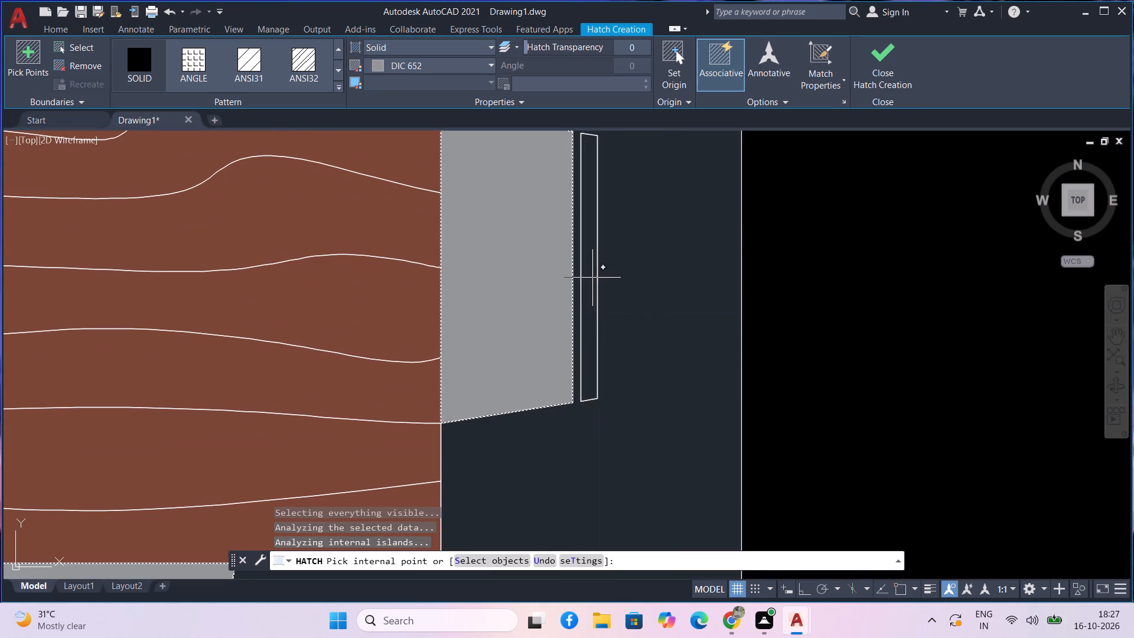
{"action": "left_click", "coordinate": [592, 278]}
{"action": "scroll", "coordinate": [592, 278], "scroll_direction": "down", "scroll_amount": 4}
{"action": "scroll", "coordinate": [335, 302], "scroll_direction": "down", "scroll_amount": 2}
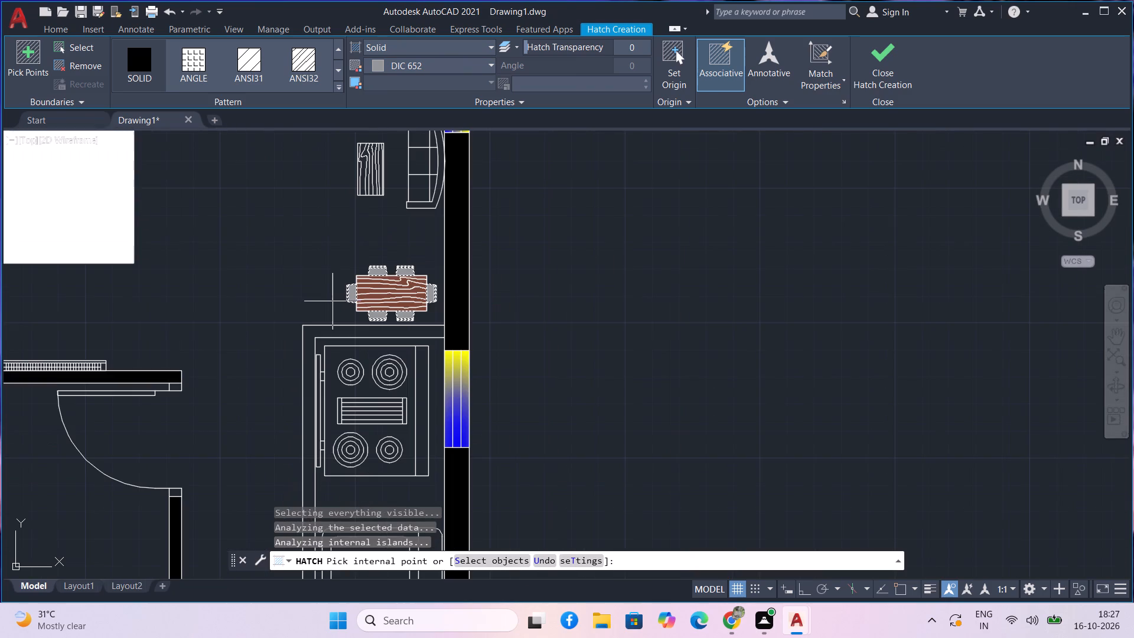
{"action": "middle_click_drag", "start_coordinate": [333, 301], "coordinate": [363, 339]}
{"action": "key", "text": "space"}
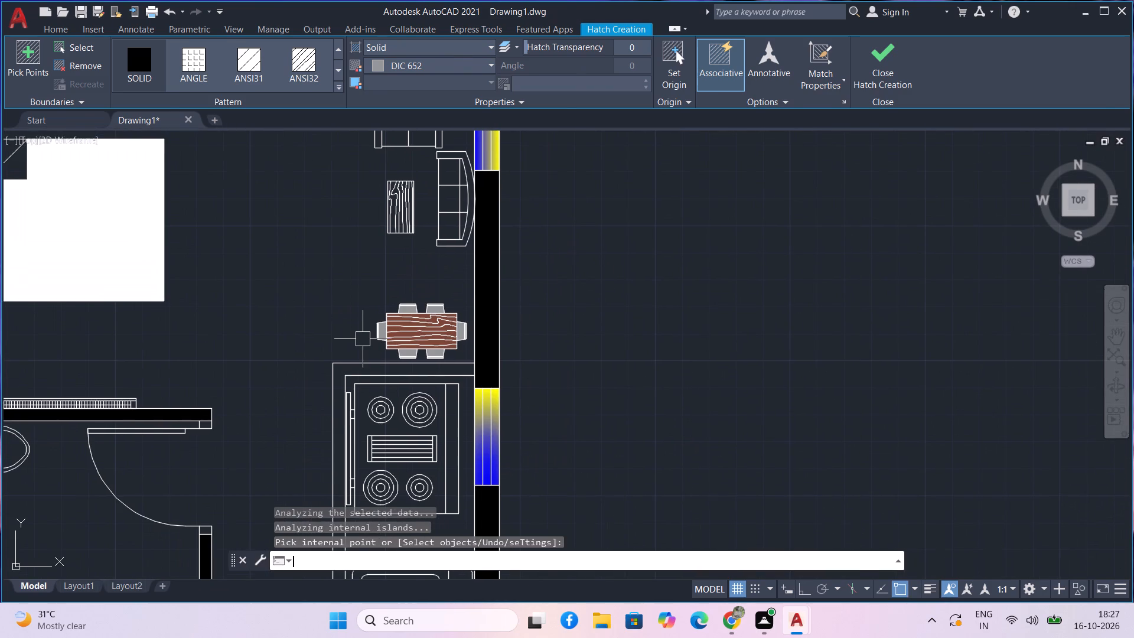
Hatch all eight wood-grain strips of the coffee table beside the sofas in solid DIC 309 brown.
{"action": "type", "text": "h"}
{"action": "key", "text": "space"}
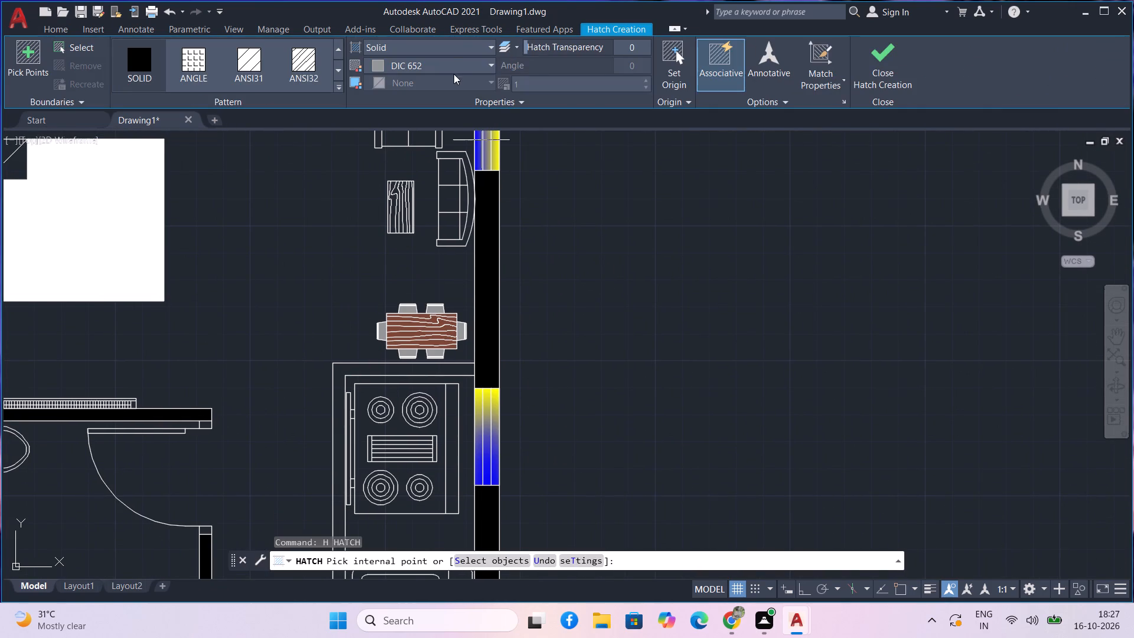
{"action": "left_click", "coordinate": [470, 66]}
{"action": "left_click", "coordinate": [390, 272]}
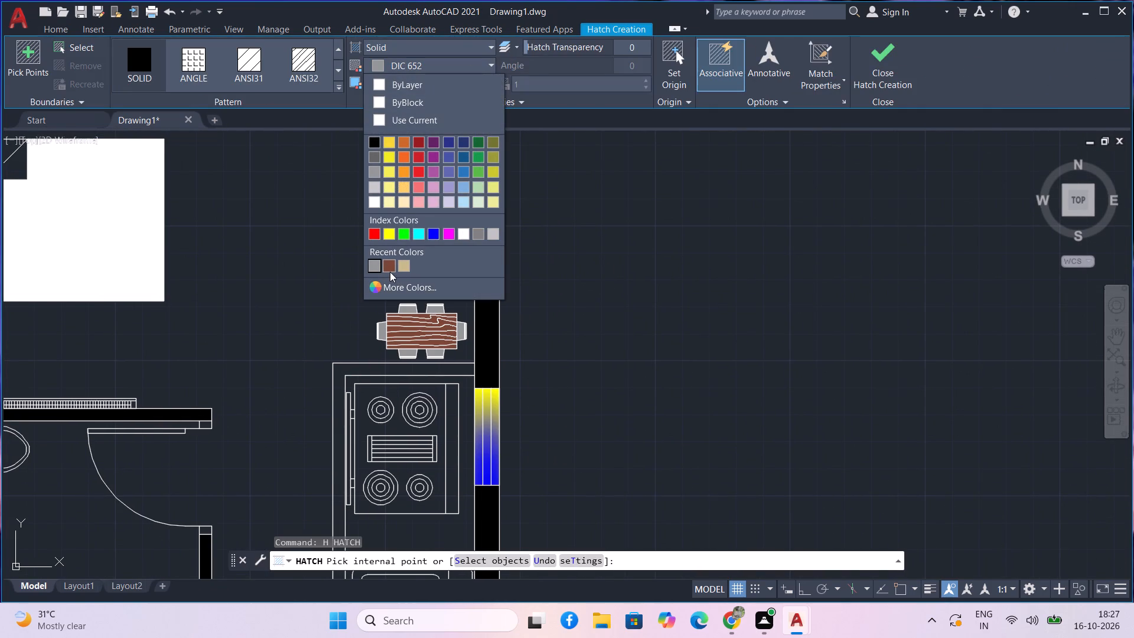
{"action": "middle_click_drag", "start_coordinate": [417, 274], "coordinate": [413, 330]}
{"action": "scroll", "coordinate": [414, 330], "scroll_direction": "up", "scroll_amount": 2}
{"action": "middle_click_drag", "start_coordinate": [412, 237], "coordinate": [416, 359]}
{"action": "scroll", "coordinate": [409, 337], "scroll_direction": "up", "scroll_amount": 2}
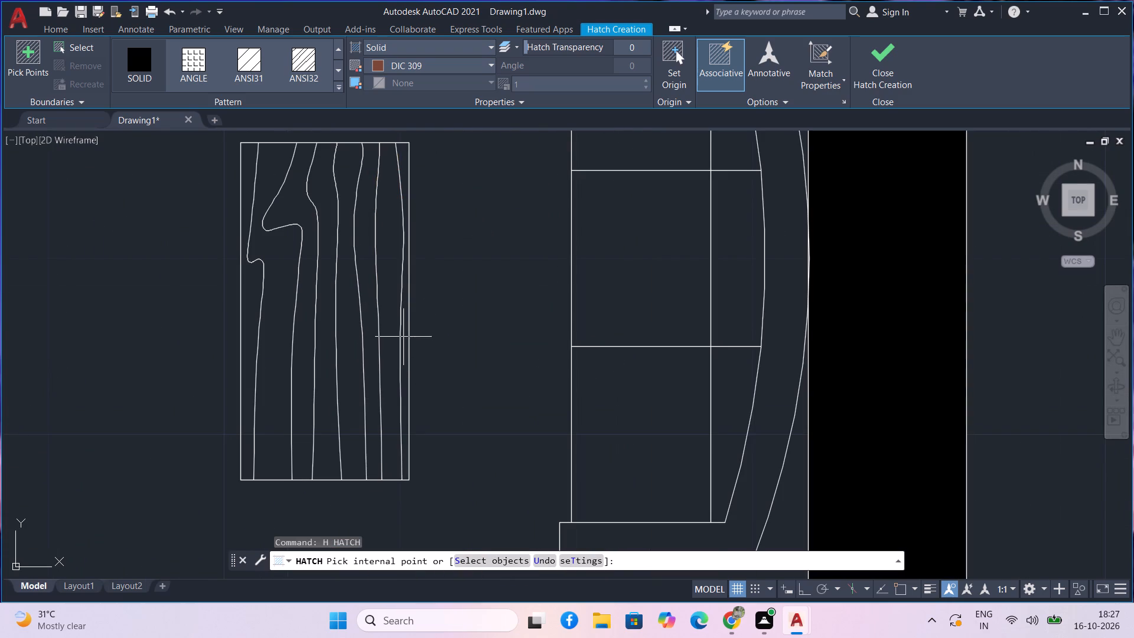
{"action": "left_click", "coordinate": [403, 337]}
{"action": "left_click", "coordinate": [395, 319]}
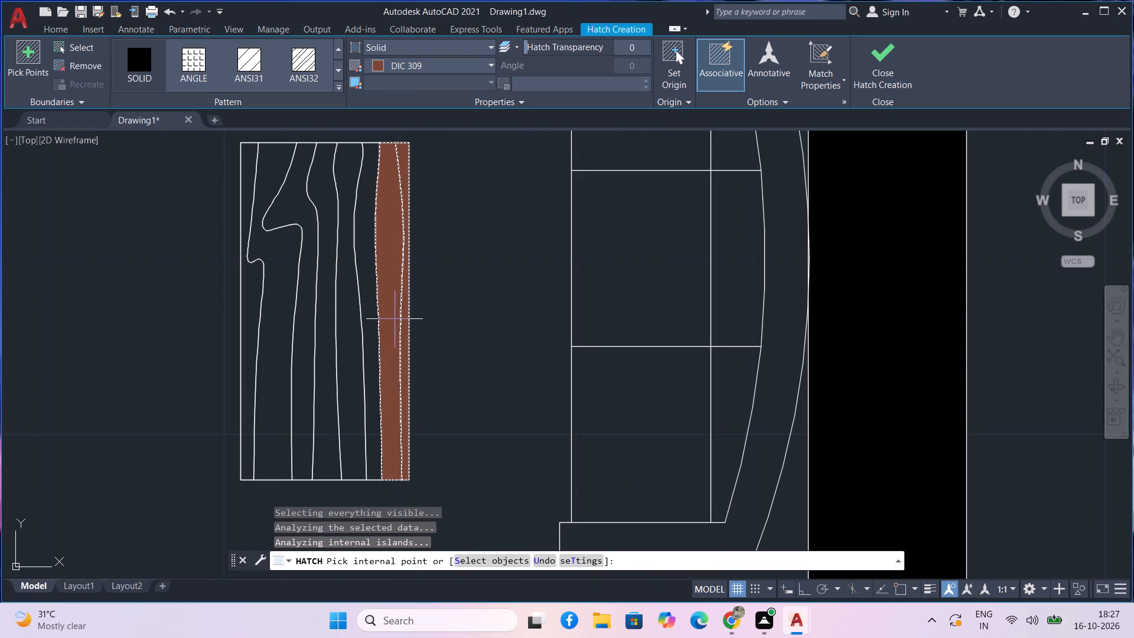
{"action": "left_click", "coordinate": [363, 289]}
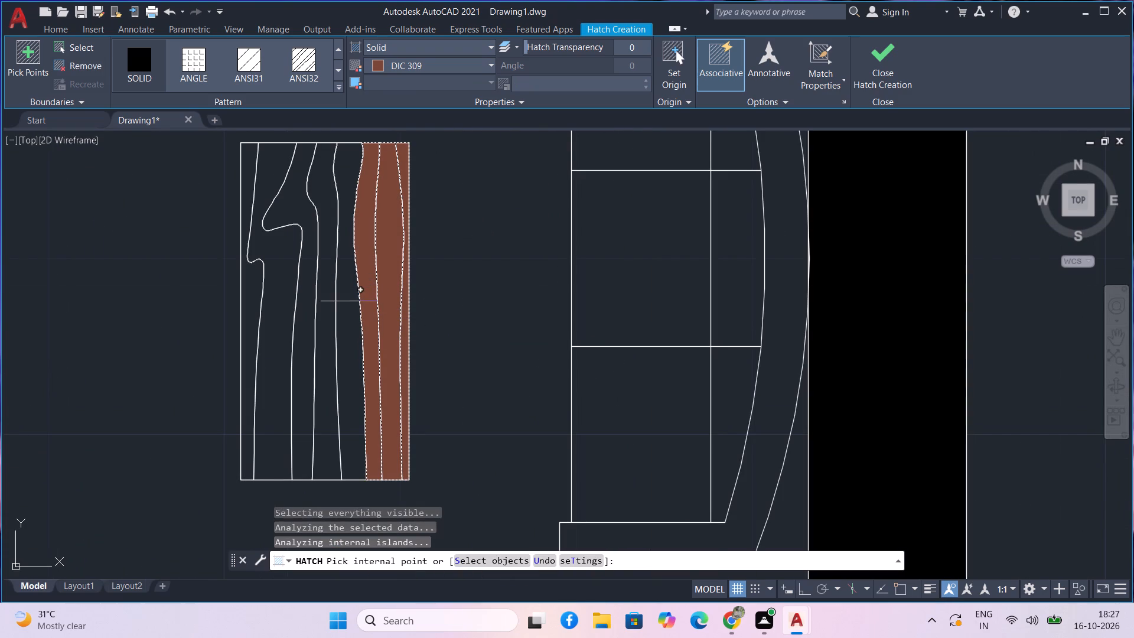
{"action": "left_click", "coordinate": [349, 301]}
{"action": "left_click", "coordinate": [325, 313]}
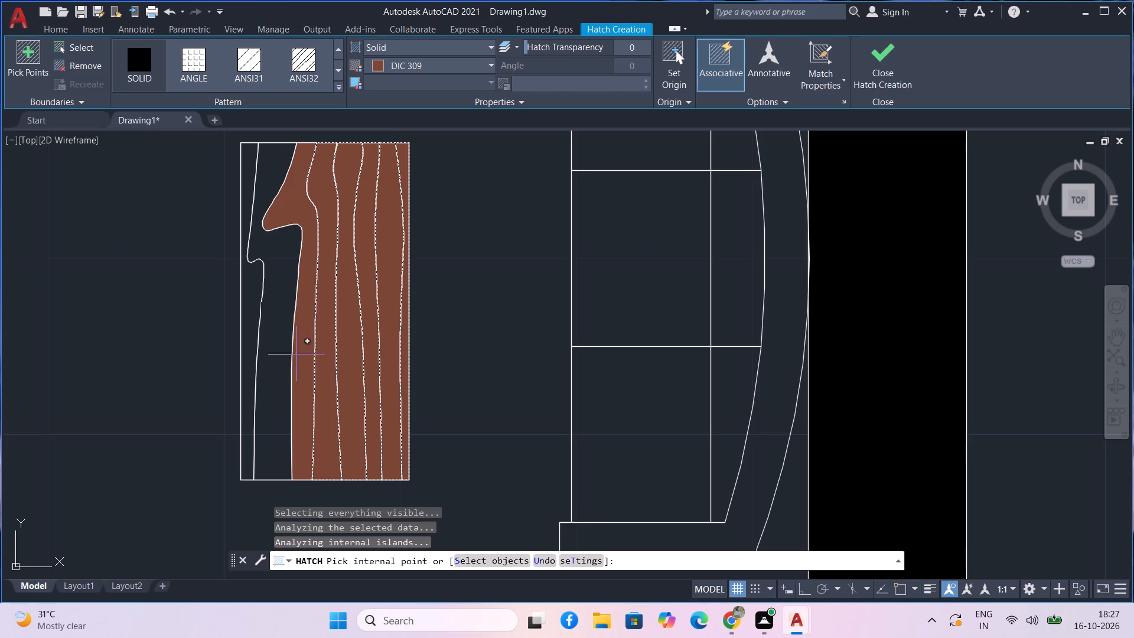
{"action": "left_click", "coordinate": [296, 361]}
{"action": "left_click", "coordinate": [285, 368]}
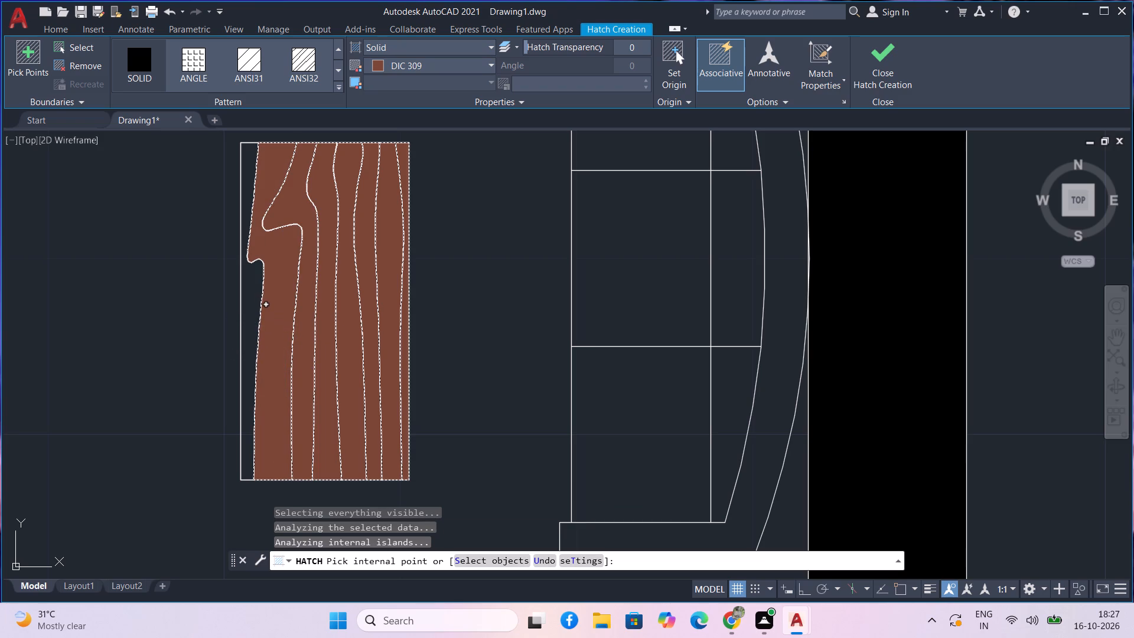
{"action": "left_click", "coordinate": [255, 313]}
{"action": "scroll", "coordinate": [309, 354], "scroll_direction": "down", "scroll_amount": 2}
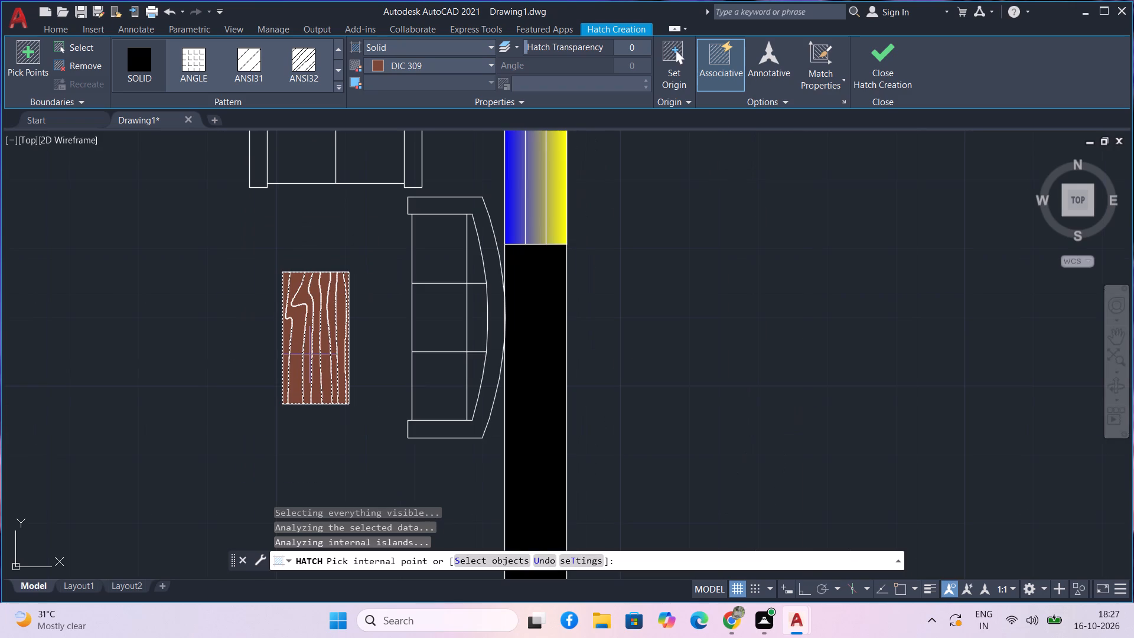
{"action": "key", "text": "space"}
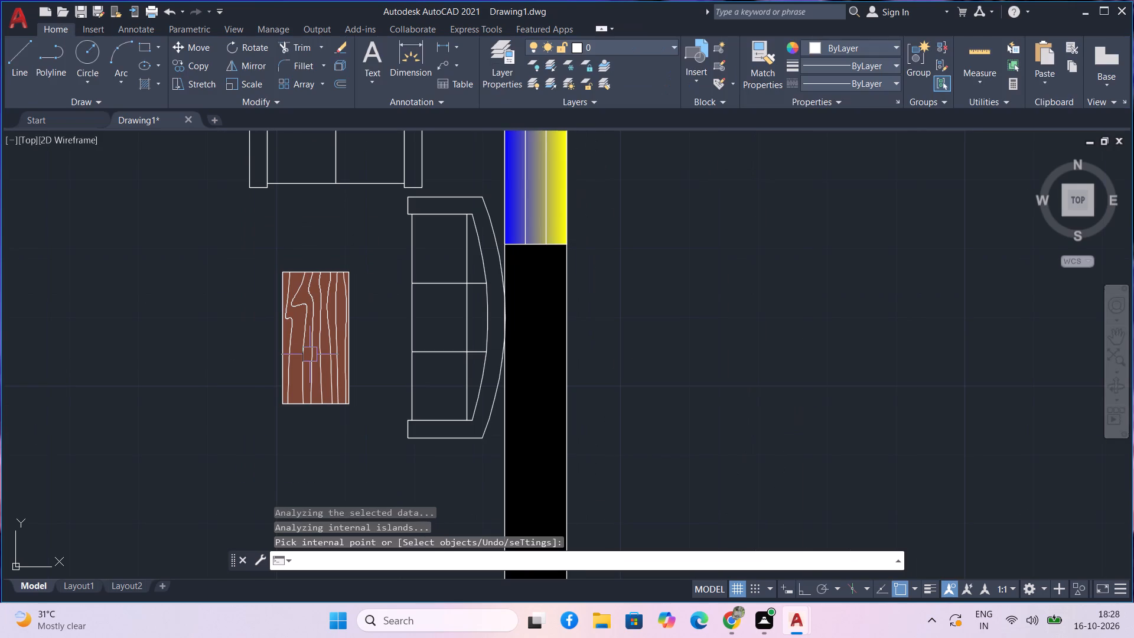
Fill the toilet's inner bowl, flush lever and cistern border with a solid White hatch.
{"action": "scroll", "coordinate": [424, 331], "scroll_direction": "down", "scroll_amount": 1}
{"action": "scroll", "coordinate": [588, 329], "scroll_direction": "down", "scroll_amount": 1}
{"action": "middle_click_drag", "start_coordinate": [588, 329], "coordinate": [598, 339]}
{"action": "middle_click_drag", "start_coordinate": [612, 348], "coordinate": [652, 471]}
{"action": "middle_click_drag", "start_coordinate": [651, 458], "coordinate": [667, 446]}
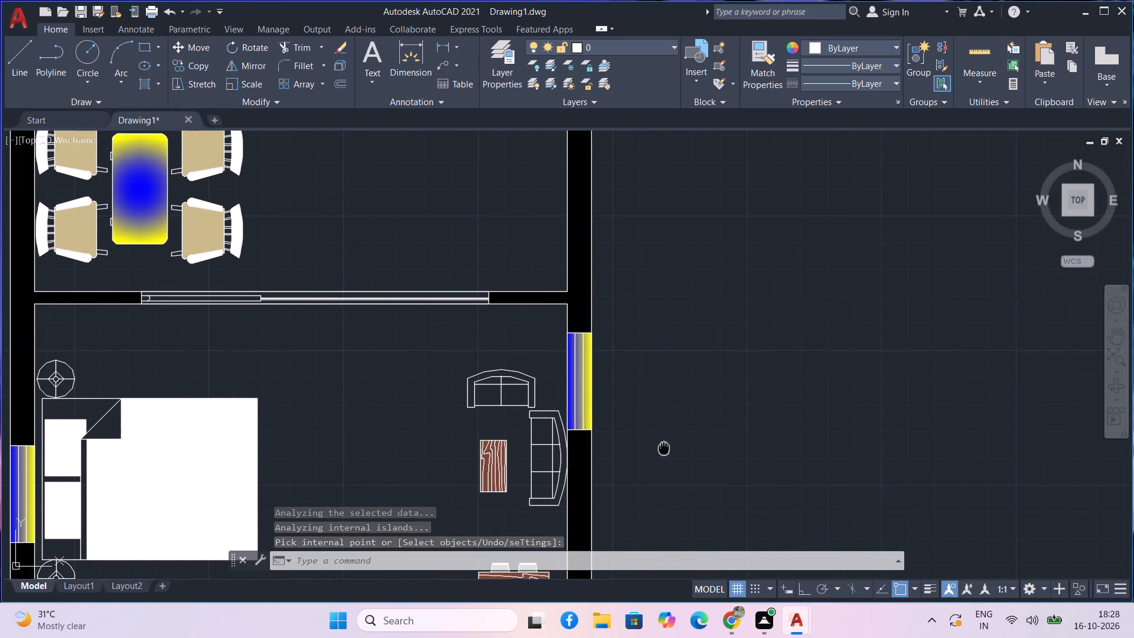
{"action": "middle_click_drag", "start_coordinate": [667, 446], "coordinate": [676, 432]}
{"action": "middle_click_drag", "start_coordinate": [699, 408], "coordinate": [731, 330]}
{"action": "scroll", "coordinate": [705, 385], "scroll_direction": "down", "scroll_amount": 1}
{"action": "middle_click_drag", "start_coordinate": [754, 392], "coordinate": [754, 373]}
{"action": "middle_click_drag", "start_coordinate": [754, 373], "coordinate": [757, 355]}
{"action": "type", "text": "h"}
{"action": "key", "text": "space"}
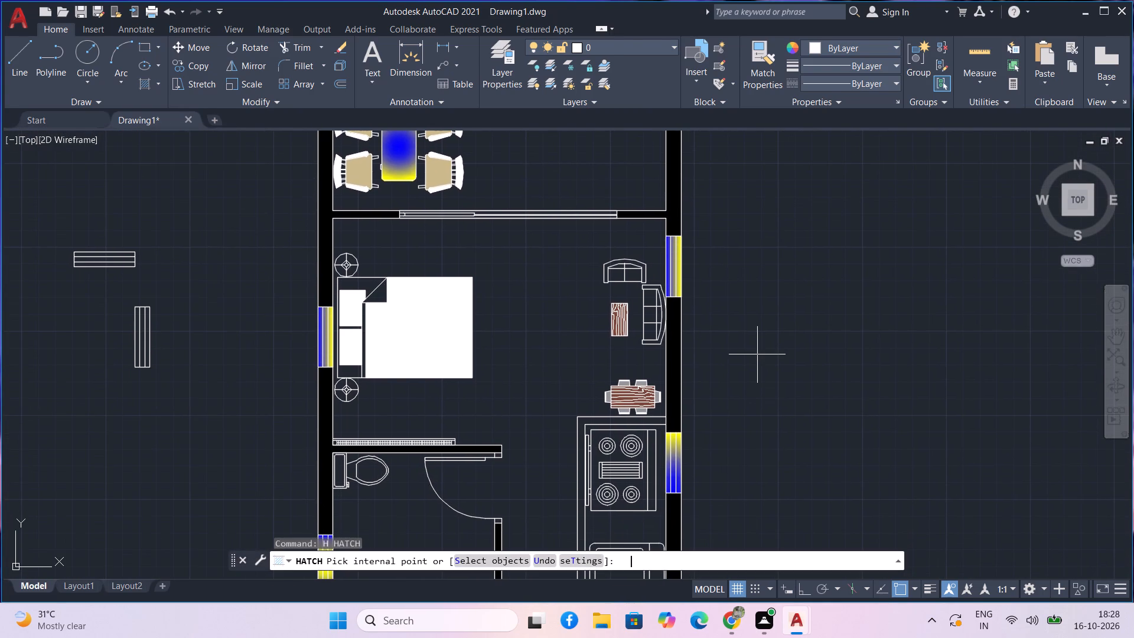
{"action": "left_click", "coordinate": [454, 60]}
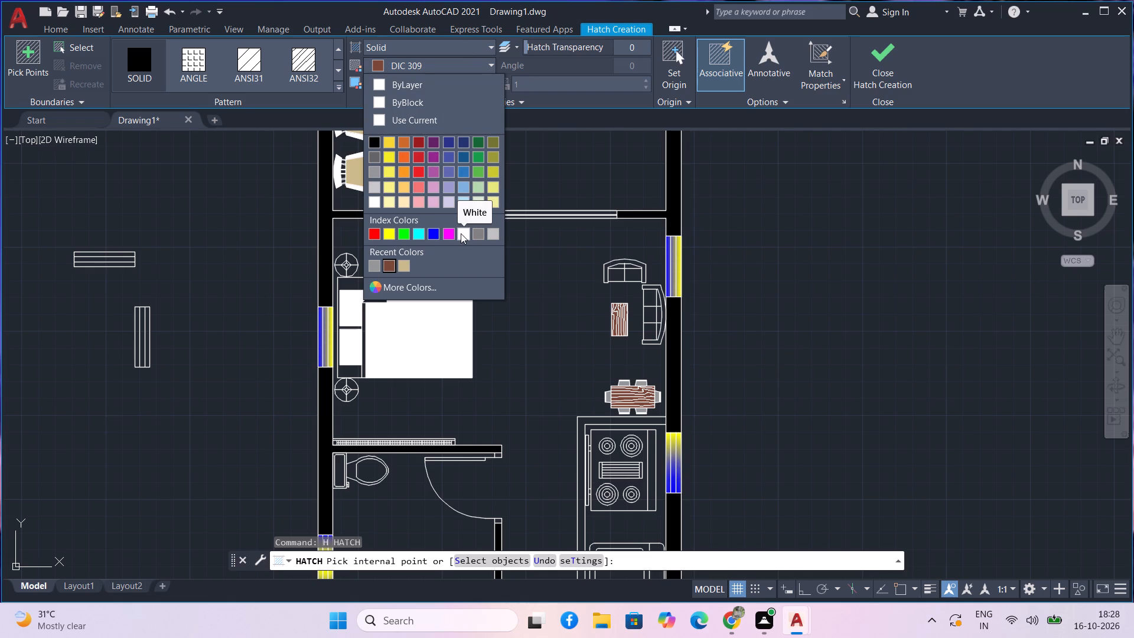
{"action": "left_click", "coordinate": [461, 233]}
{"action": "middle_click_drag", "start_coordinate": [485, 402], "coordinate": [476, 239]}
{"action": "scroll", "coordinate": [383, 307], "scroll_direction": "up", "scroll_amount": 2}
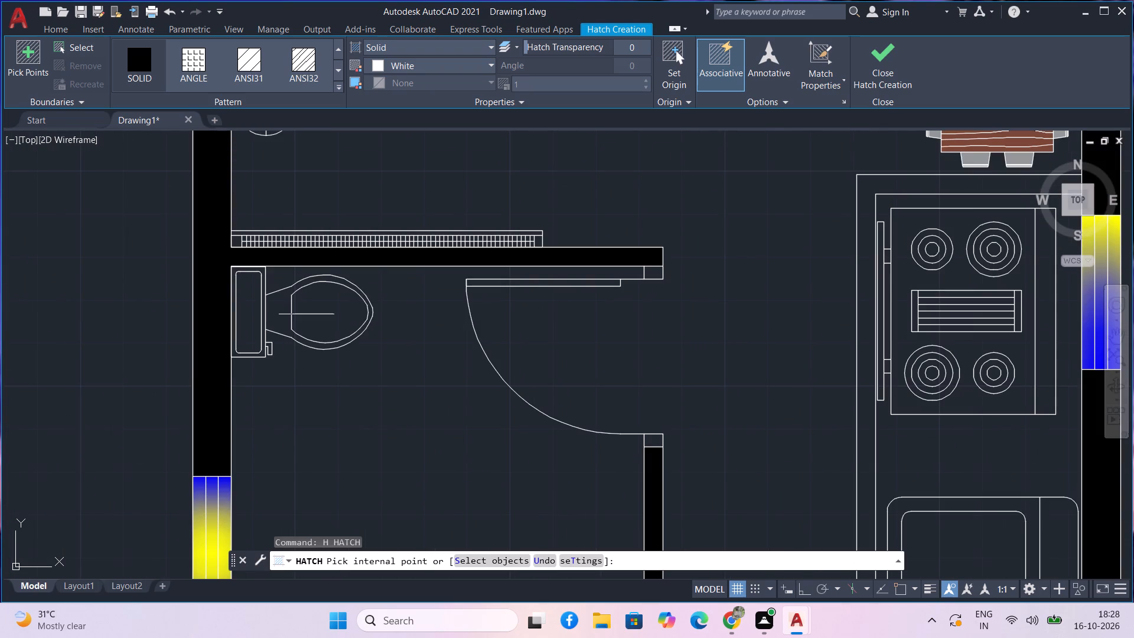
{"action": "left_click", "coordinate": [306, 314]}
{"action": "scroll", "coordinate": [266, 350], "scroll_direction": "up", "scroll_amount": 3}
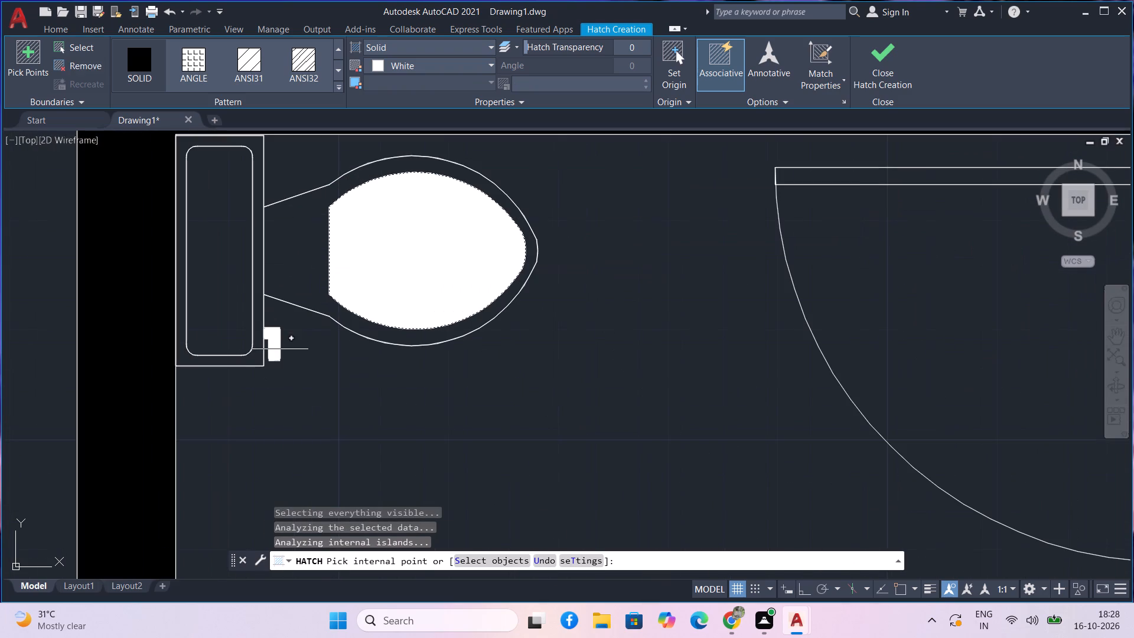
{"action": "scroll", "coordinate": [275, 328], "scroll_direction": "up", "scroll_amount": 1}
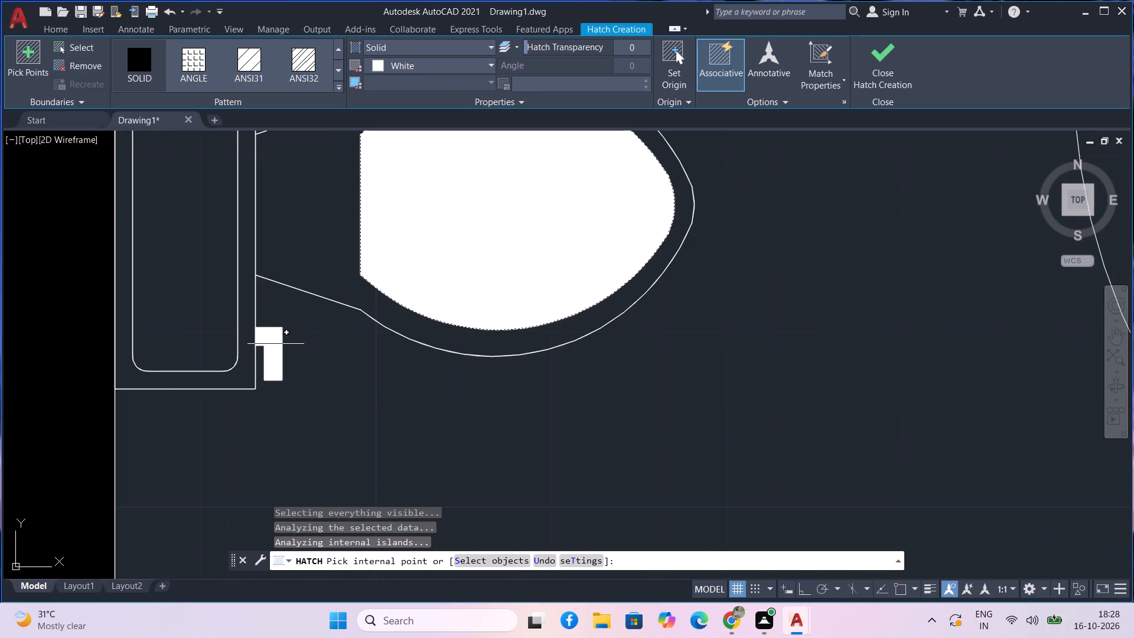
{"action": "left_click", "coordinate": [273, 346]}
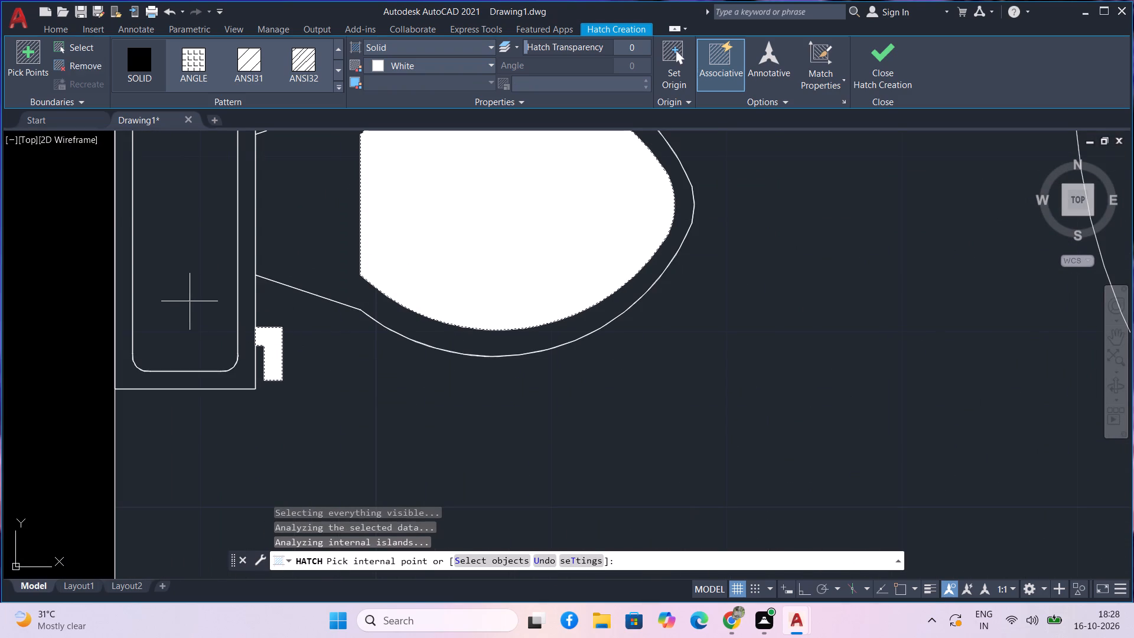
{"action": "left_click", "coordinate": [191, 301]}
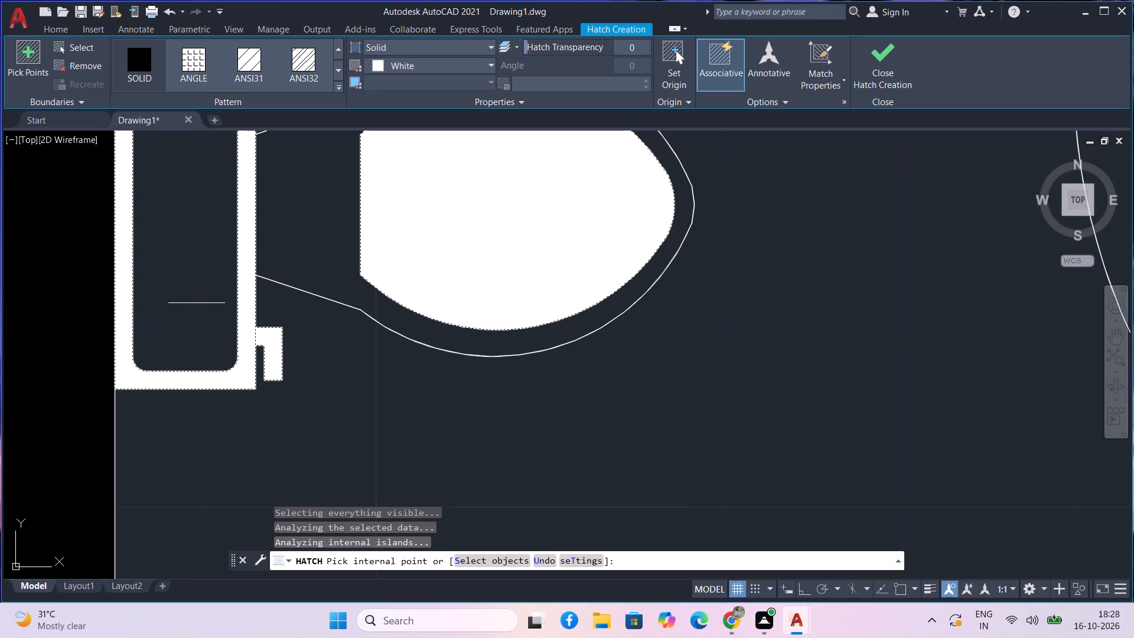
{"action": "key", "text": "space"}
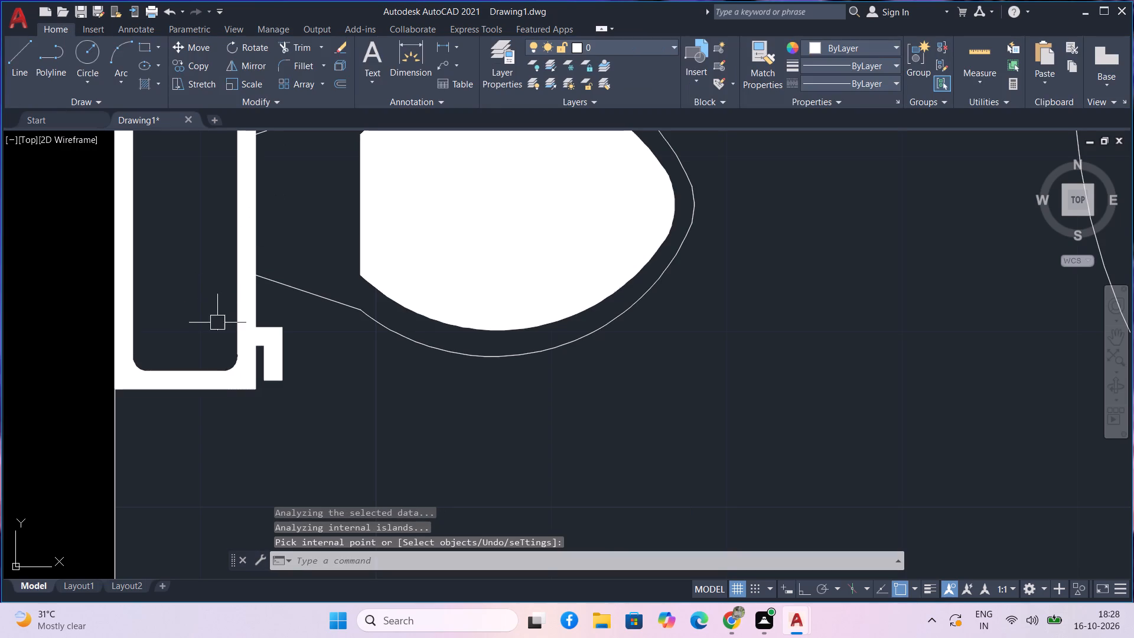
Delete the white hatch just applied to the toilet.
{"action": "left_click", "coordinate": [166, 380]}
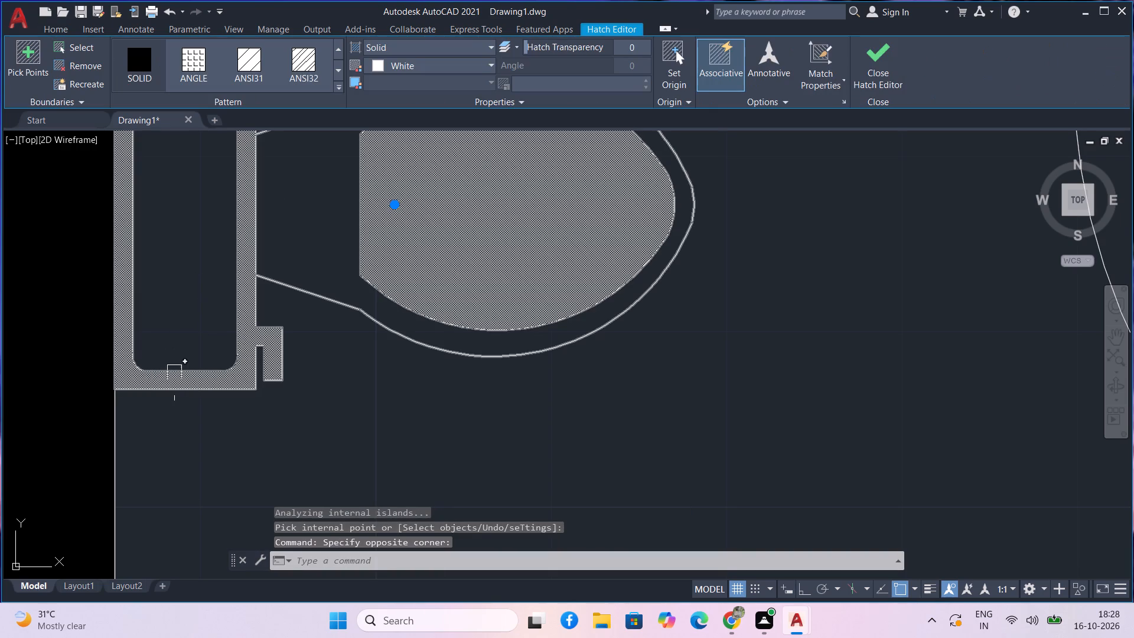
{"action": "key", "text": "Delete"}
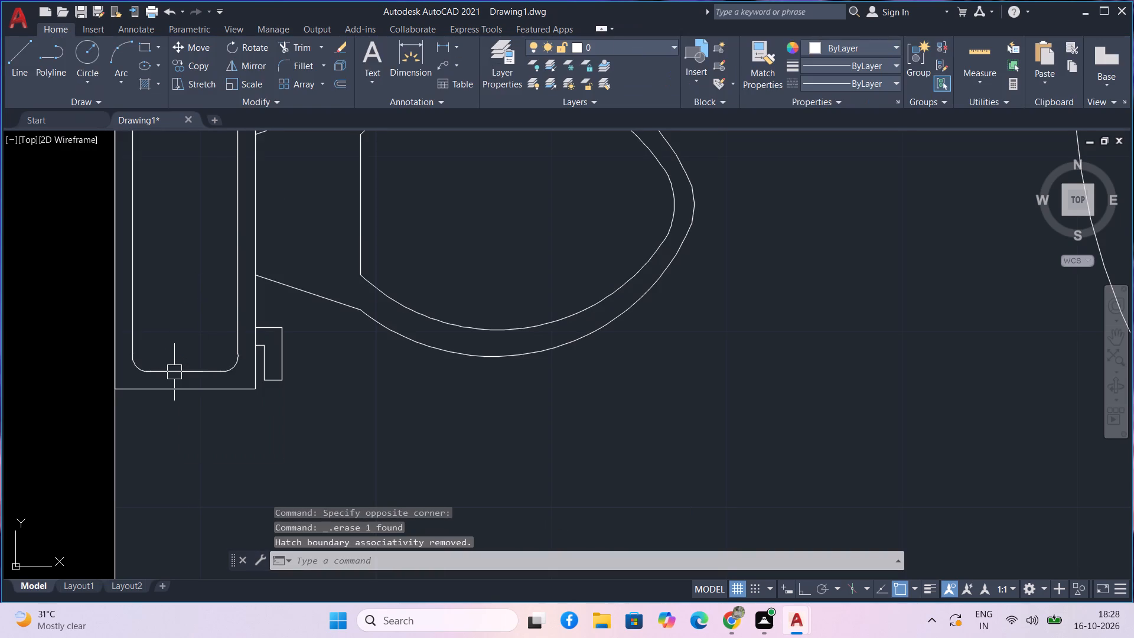
Hatch the toilet's inner cistern panel, inner bowl and flush lever in solid White.
{"action": "type", "text": "h"}
{"action": "key", "text": "space"}
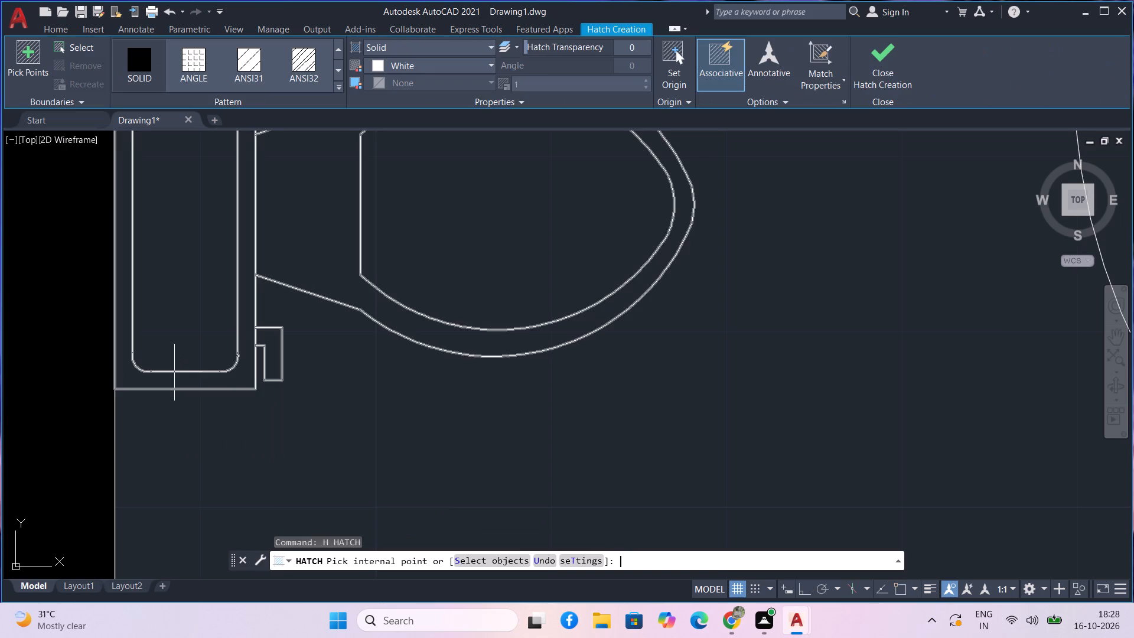
{"action": "middle_click_drag", "start_coordinate": [181, 271], "coordinate": [184, 418]}
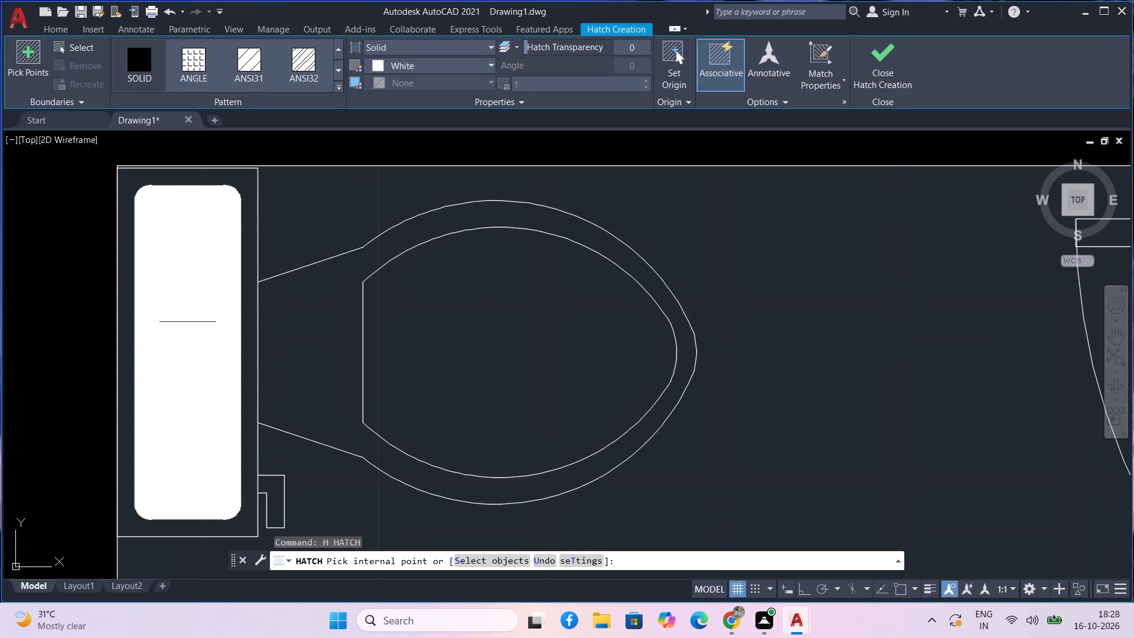
{"action": "left_click", "coordinate": [188, 322]}
{"action": "left_click", "coordinate": [407, 375]}
{"action": "left_click_drag", "start_coordinate": [408, 375], "coordinate": [408, 364]}
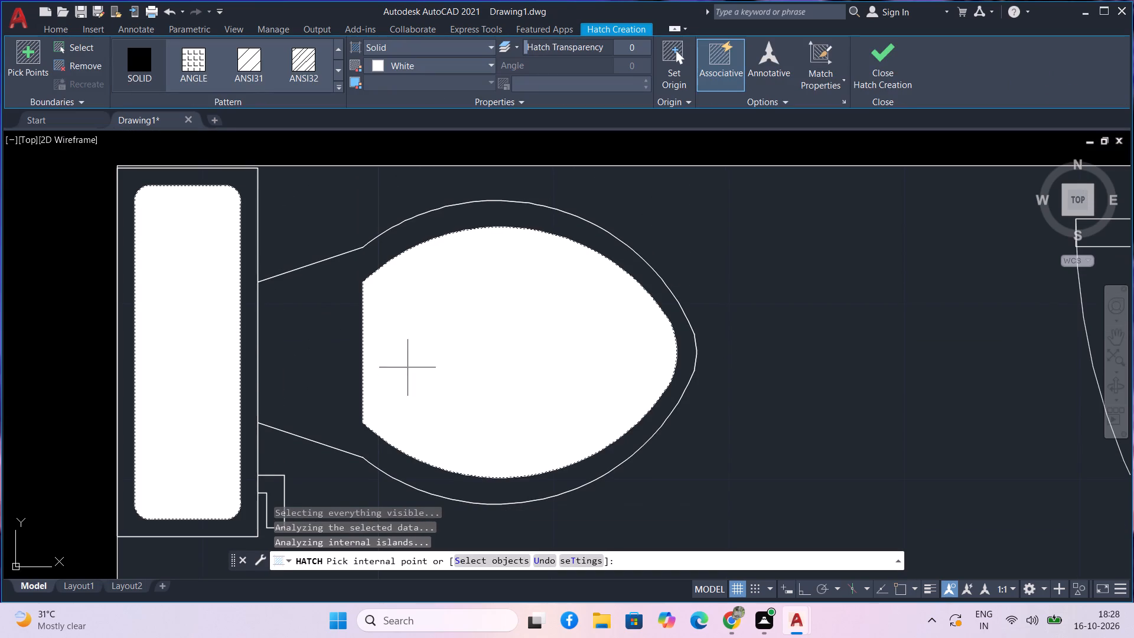
{"action": "left_click_drag", "start_coordinate": [408, 364], "coordinate": [408, 362]}
{"action": "middle_click_drag", "start_coordinate": [408, 359], "coordinate": [405, 305]}
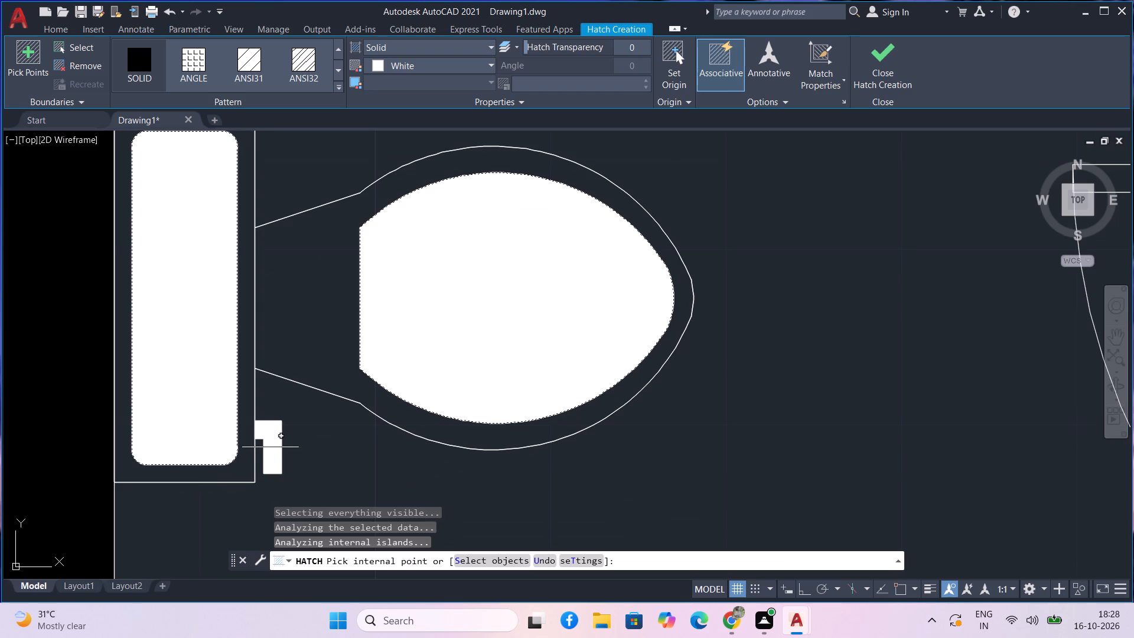
{"action": "left_click", "coordinate": [271, 447]}
{"action": "scroll", "coordinate": [268, 428], "scroll_direction": "down", "scroll_amount": 2}
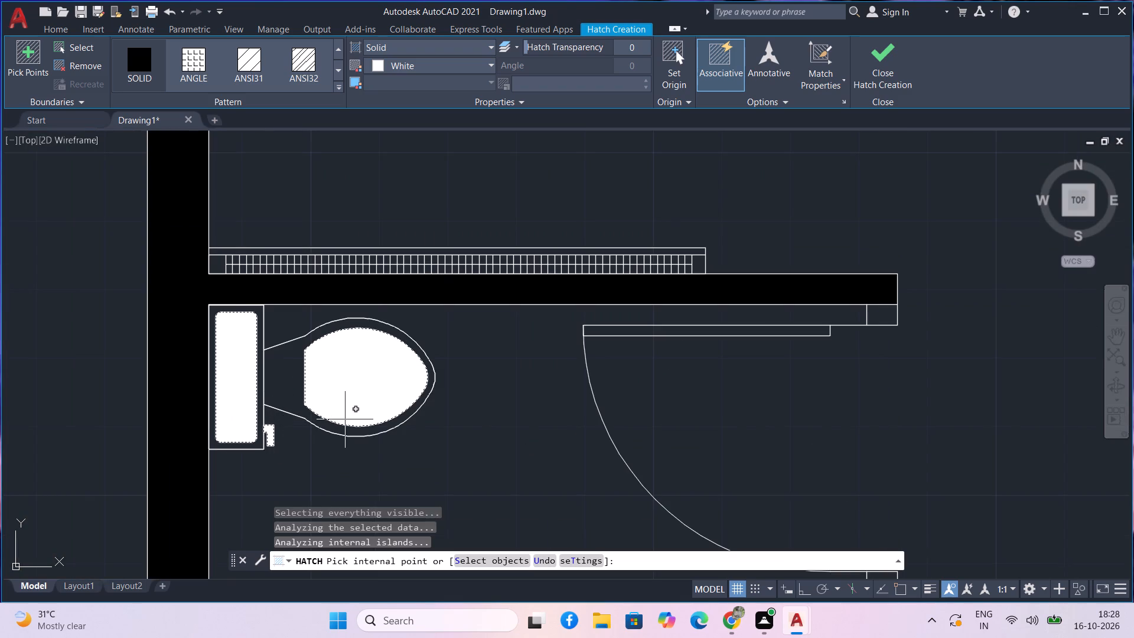
{"action": "key", "text": "Return"}
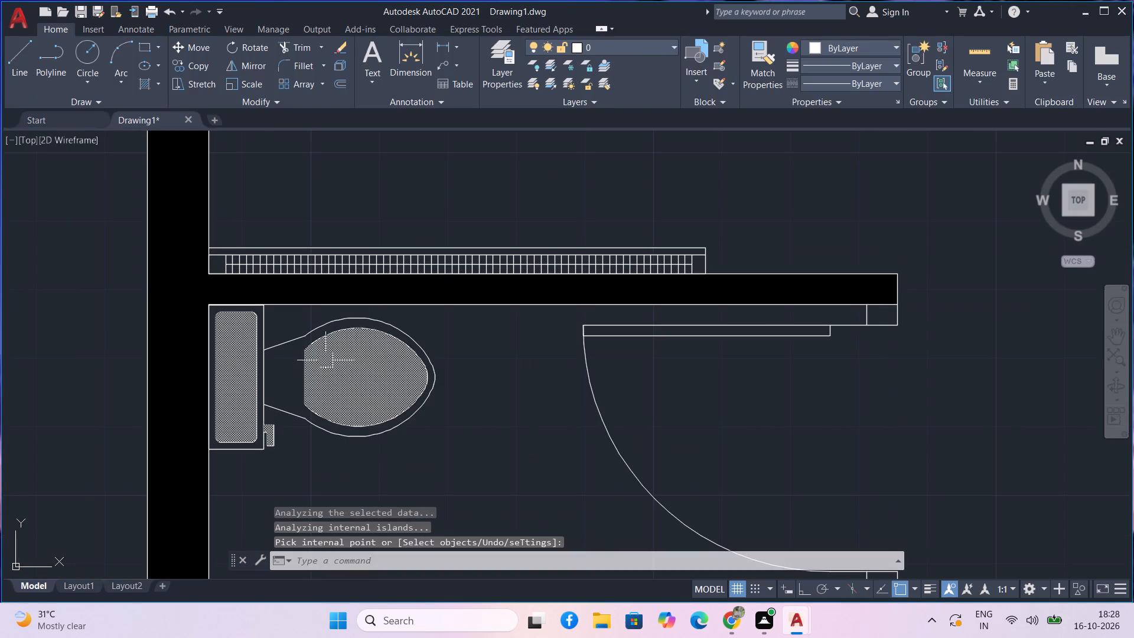
Hatch the bathroom door's leaf and both of its jambs in solid DIC 309 brown.
{"action": "scroll", "coordinate": [376, 334], "scroll_direction": "down", "scroll_amount": 2}
{"action": "middle_click_drag", "start_coordinate": [441, 370], "coordinate": [268, 430]}
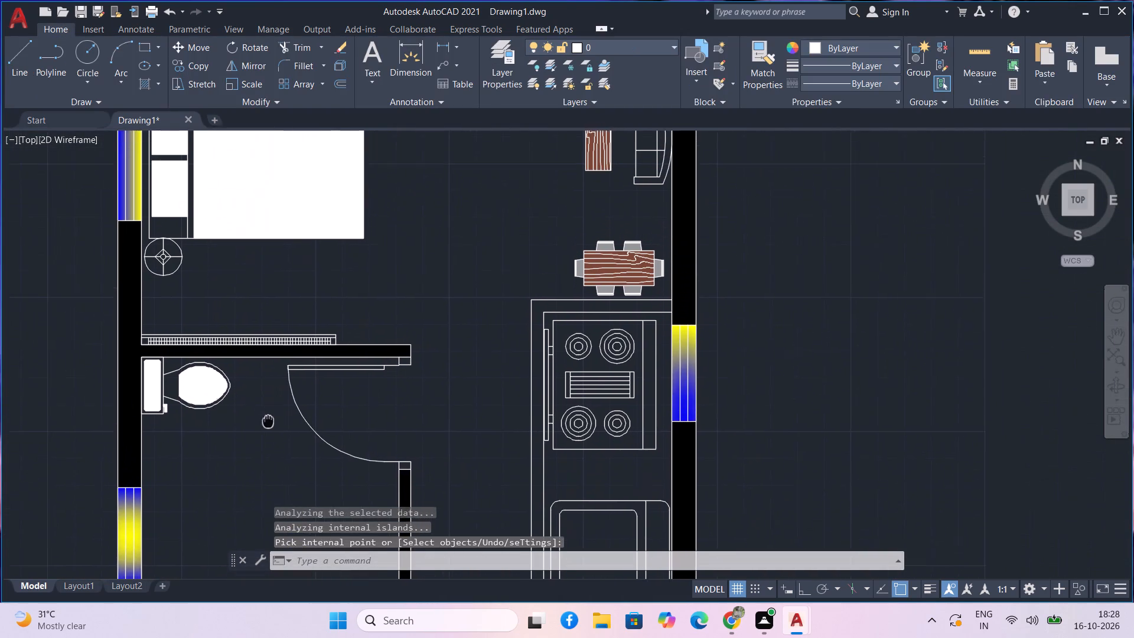
{"action": "middle_click_drag", "start_coordinate": [268, 430], "coordinate": [268, 440]}
{"action": "scroll", "coordinate": [273, 410], "scroll_direction": "down", "scroll_amount": 2}
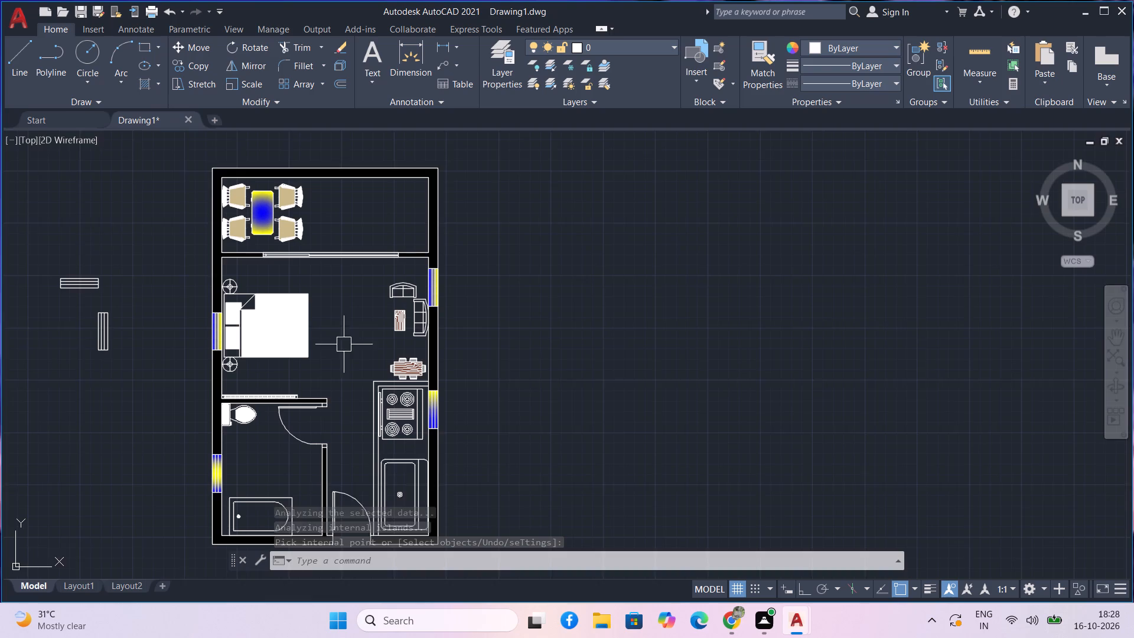
{"action": "middle_click_drag", "start_coordinate": [344, 328], "coordinate": [337, 273]}
{"action": "middle_click_drag", "start_coordinate": [337, 308], "coordinate": [334, 285]}
{"action": "scroll", "coordinate": [334, 339], "scroll_direction": "up", "scroll_amount": 1}
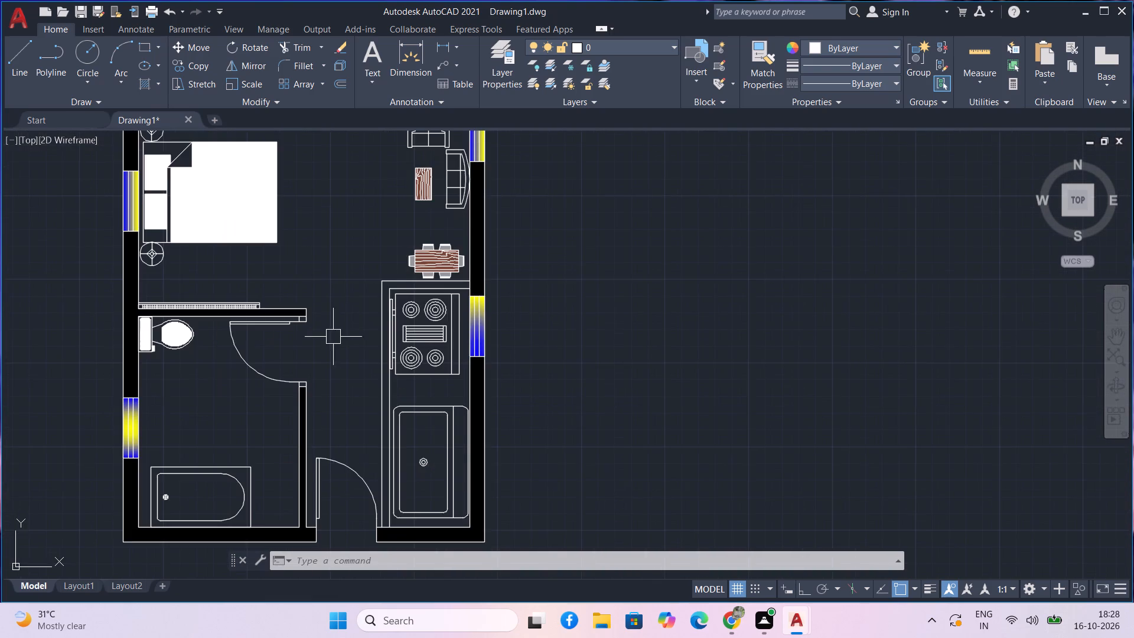
{"action": "scroll", "coordinate": [337, 325], "scroll_direction": "up", "scroll_amount": 1}
{"action": "middle_click_drag", "start_coordinate": [338, 315], "coordinate": [341, 293]}
{"action": "middle_click_drag", "start_coordinate": [329, 315], "coordinate": [327, 292]}
{"action": "type", "text": "h"}
{"action": "key", "text": "space"}
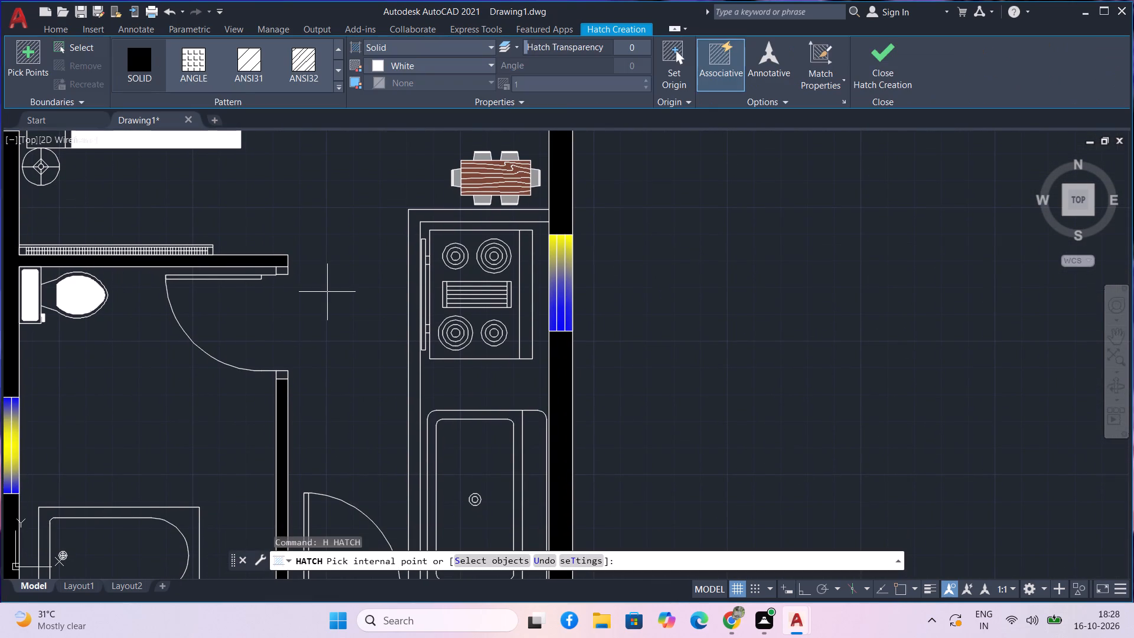
{"action": "left_click", "coordinate": [440, 64]}
{"action": "scroll", "coordinate": [403, 158], "scroll_direction": "down", "scroll_amount": 2}
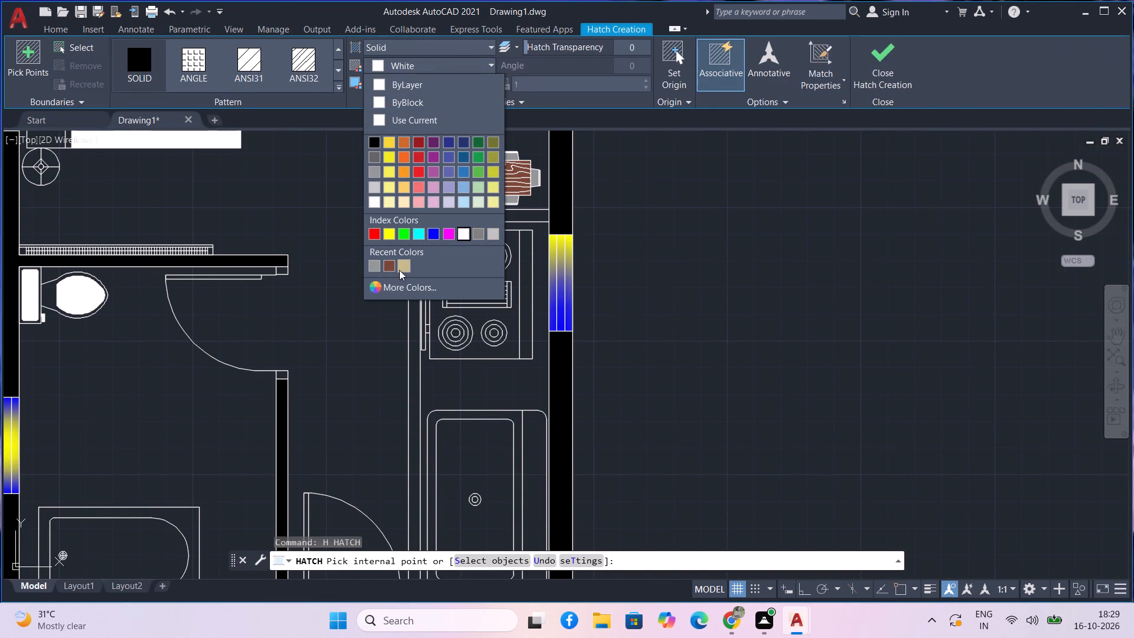
{"action": "left_click", "coordinate": [393, 268]}
{"action": "scroll", "coordinate": [245, 272], "scroll_direction": "up", "scroll_amount": 2}
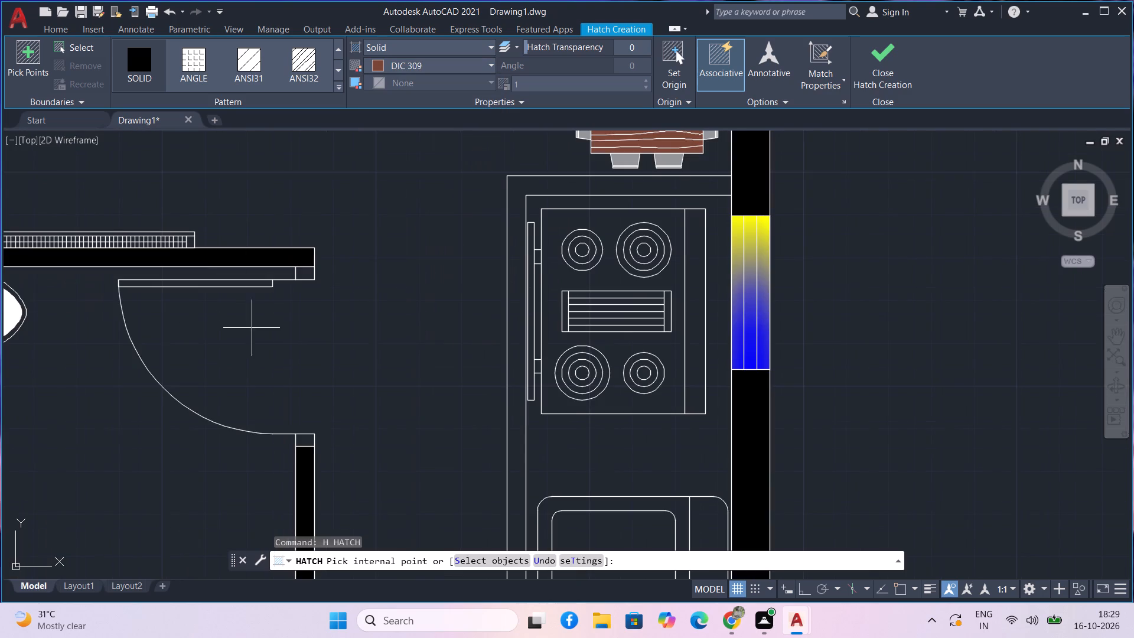
{"action": "middle_click_drag", "start_coordinate": [254, 334], "coordinate": [263, 285]}
{"action": "scroll", "coordinate": [230, 246], "scroll_direction": "up", "scroll_amount": 1}
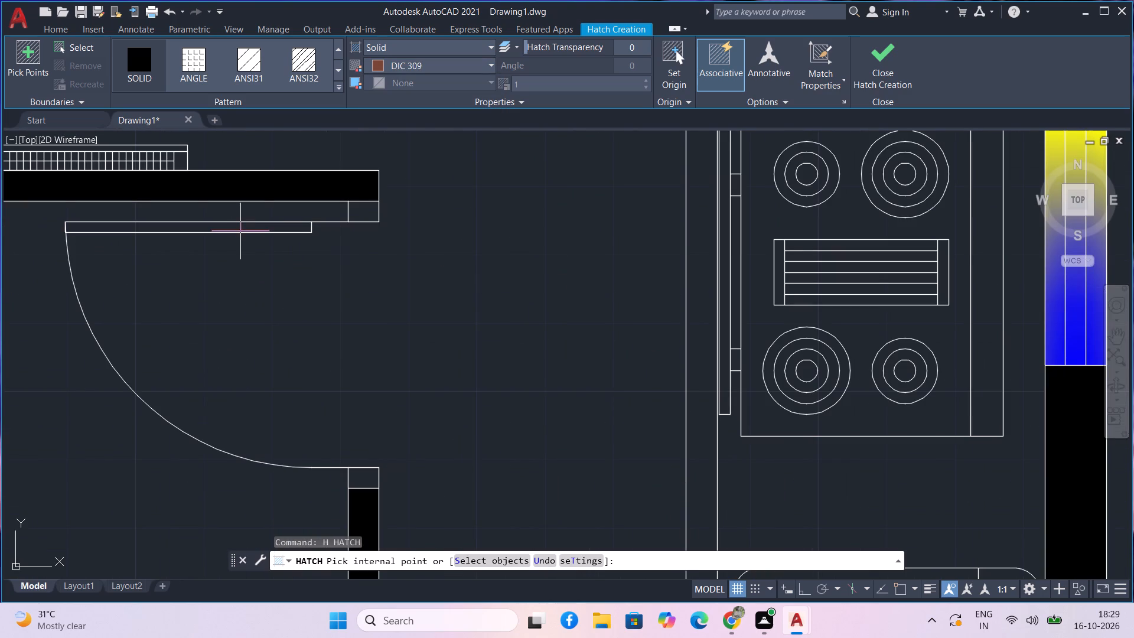
{"action": "left_click", "coordinate": [240, 231]}
{"action": "left_click", "coordinate": [367, 214]}
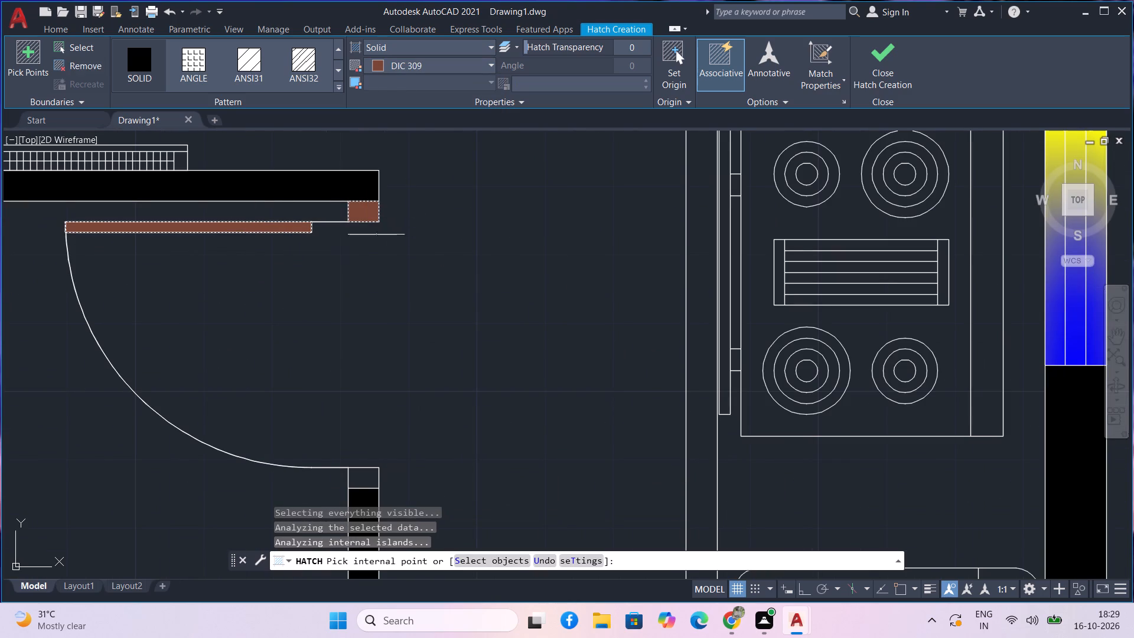
{"action": "middle_click_drag", "start_coordinate": [395, 383], "coordinate": [372, 214]}
{"action": "left_click", "coordinate": [341, 301]}
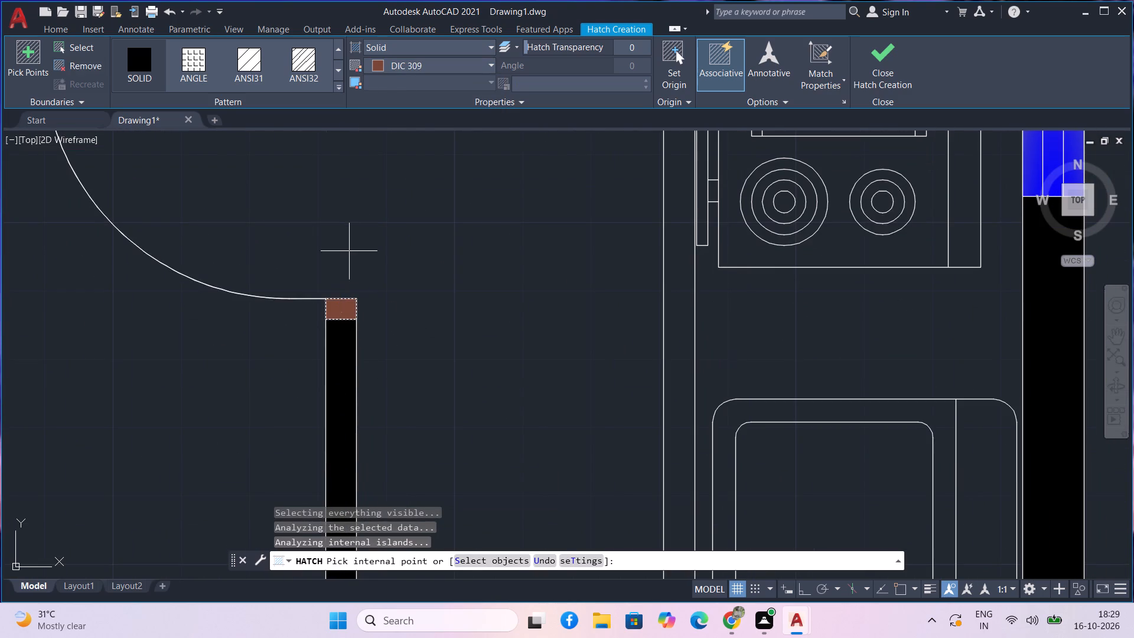
Fill the entrance door's leaf with the same solid DIC 309 brown and finish the hatch.
{"action": "scroll", "coordinate": [351, 246], "scroll_direction": "down", "scroll_amount": 2}
{"action": "scroll", "coordinate": [404, 291], "scroll_direction": "down", "scroll_amount": 1}
{"action": "middle_click_drag", "start_coordinate": [406, 301], "coordinate": [359, 99]}
{"action": "scroll", "coordinate": [361, 202], "scroll_direction": "up", "scroll_amount": 3}
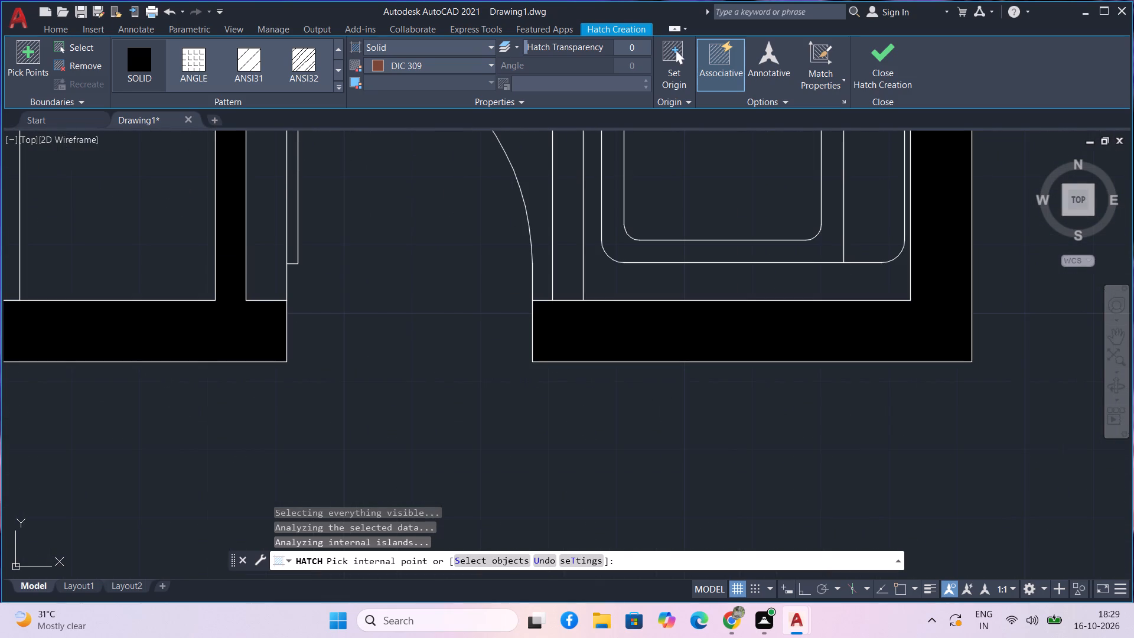
{"action": "left_click", "coordinate": [291, 214]}
{"action": "scroll", "coordinate": [311, 196], "scroll_direction": "down", "scroll_amount": 2}
{"action": "middle_click_drag", "start_coordinate": [318, 211], "coordinate": [308, 268]}
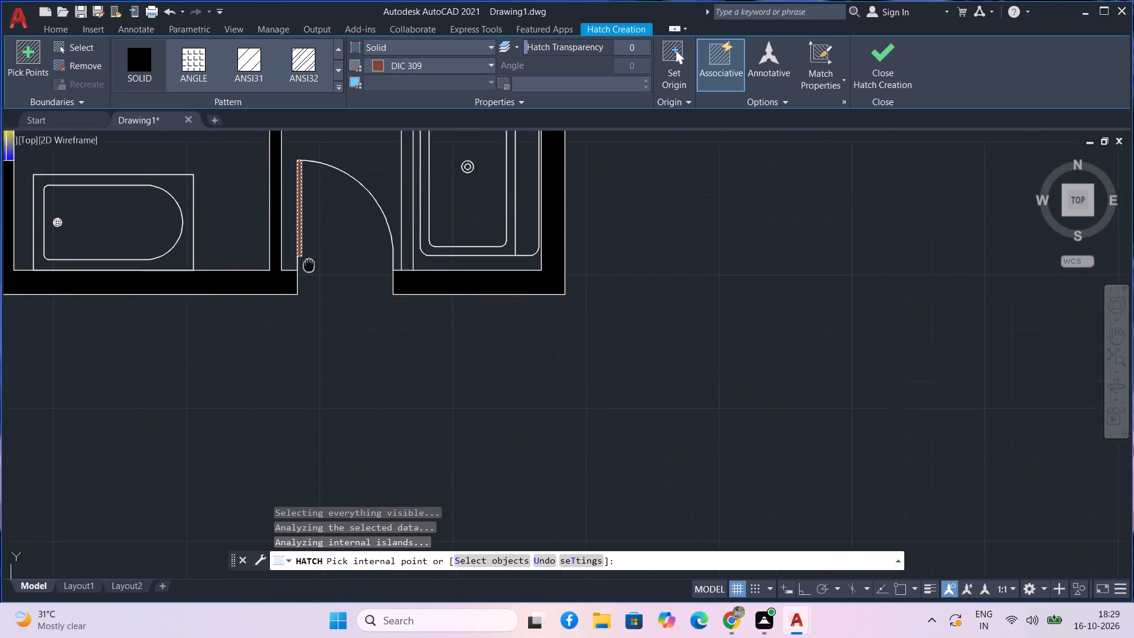
{"action": "middle_click_drag", "start_coordinate": [308, 268], "coordinate": [304, 291]}
{"action": "scroll", "coordinate": [304, 291], "scroll_direction": "down", "scroll_amount": 2}
{"action": "middle_click_drag", "start_coordinate": [320, 209], "coordinate": [313, 276]}
{"action": "middle_click_drag", "start_coordinate": [315, 178], "coordinate": [309, 254]}
{"action": "middle_click_drag", "start_coordinate": [308, 226], "coordinate": [302, 275]}
{"action": "middle_click_drag", "start_coordinate": [302, 243], "coordinate": [300, 274]}
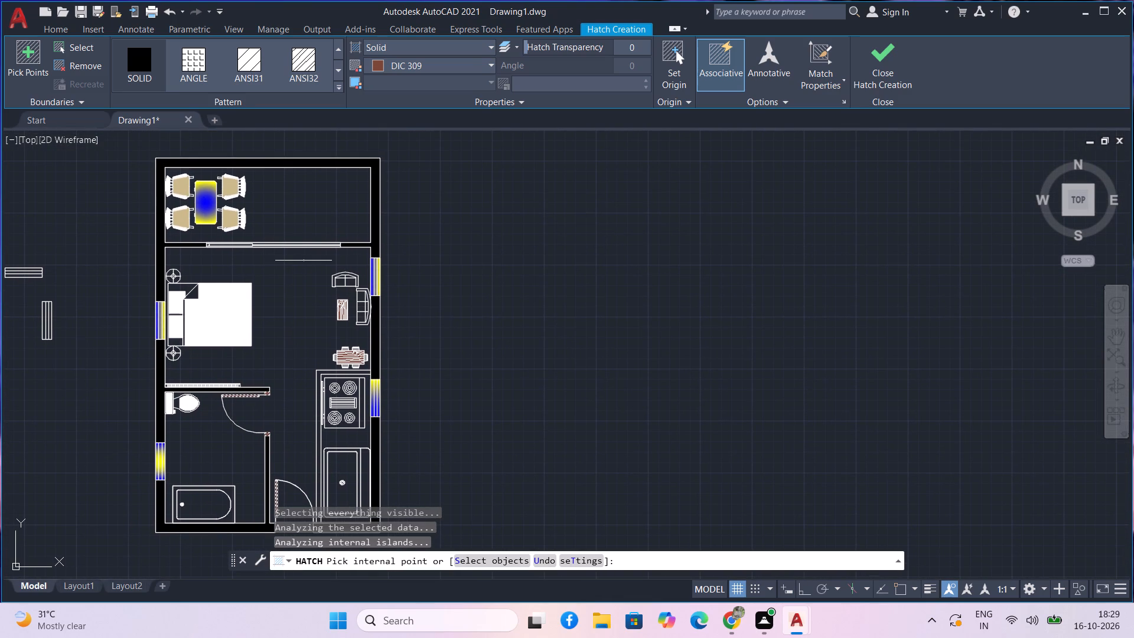
{"action": "key", "text": "Return"}
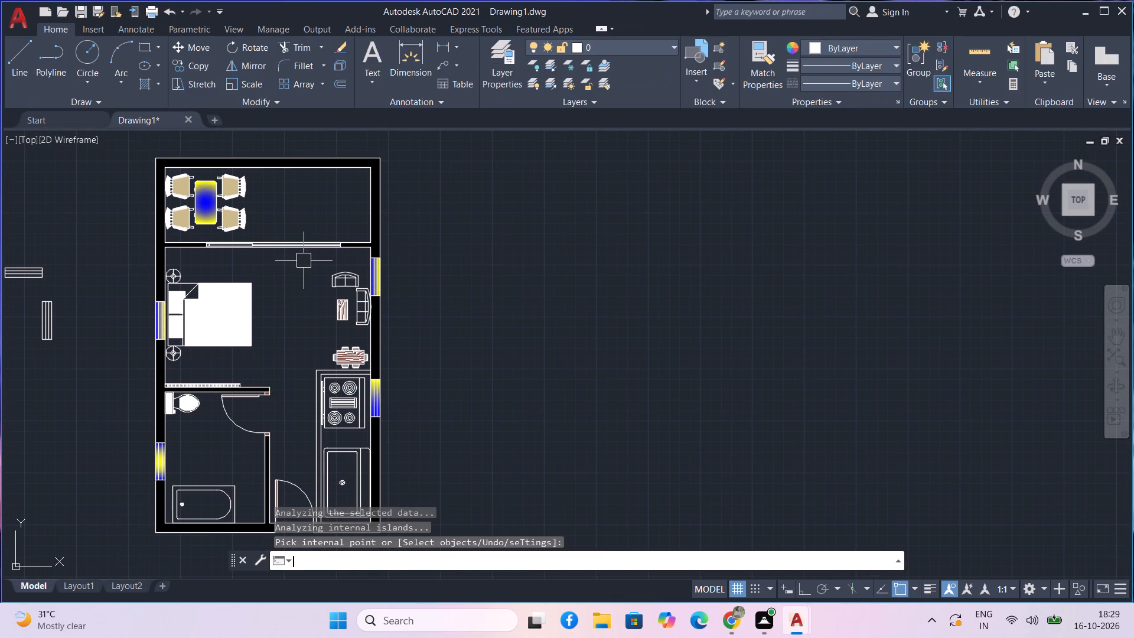
Hatch the upper round bedside lamp's four outer ring quadrants and centre circle in solid White.
{"action": "middle_click_drag", "start_coordinate": [309, 309], "coordinate": [309, 278]}
{"action": "middle_click_drag", "start_coordinate": [309, 278], "coordinate": [314, 256]}
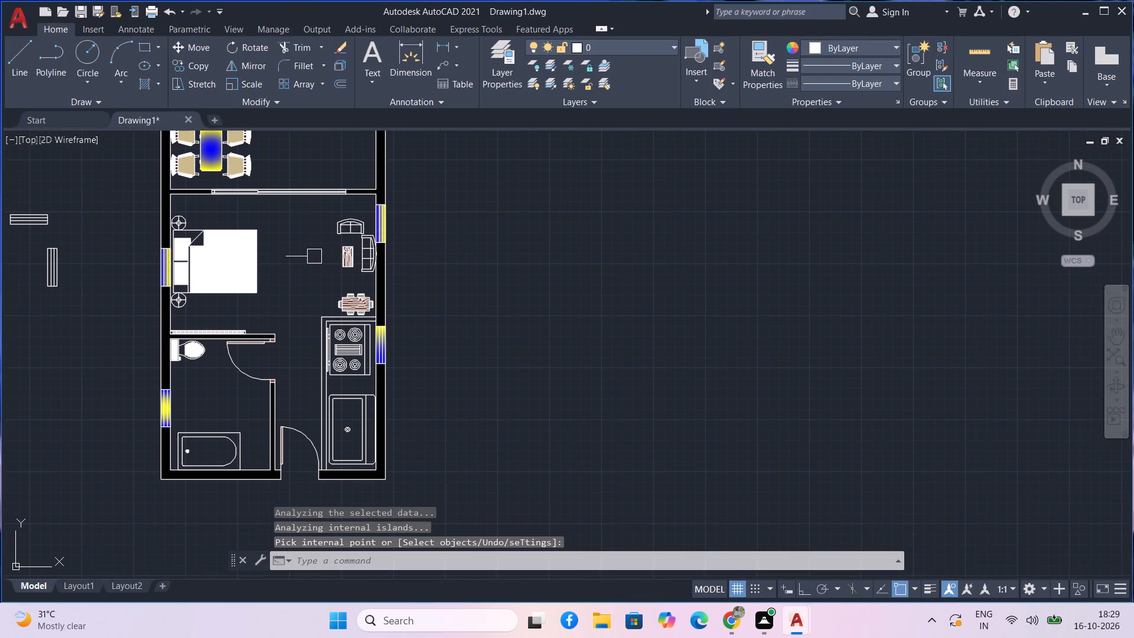
{"action": "scroll", "coordinate": [219, 232], "scroll_direction": "up", "scroll_amount": 1}
{"action": "middle_click_drag", "start_coordinate": [191, 223], "coordinate": [242, 214]}
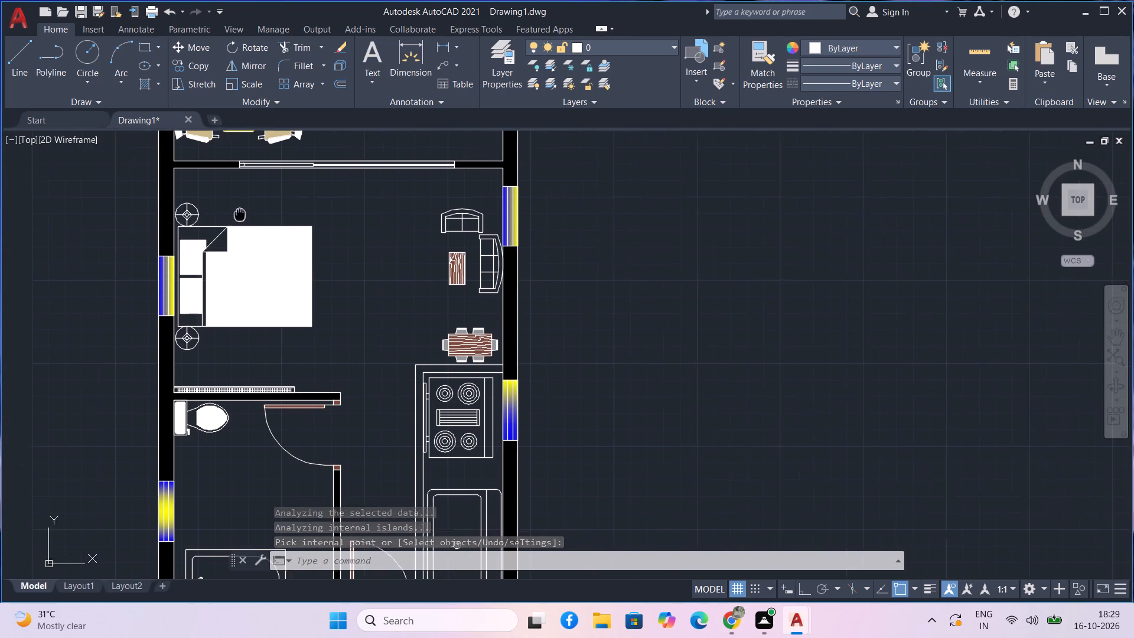
{"action": "middle_click_drag", "start_coordinate": [242, 214], "coordinate": [246, 212]}
{"action": "scroll", "coordinate": [246, 211], "scroll_direction": "up", "scroll_amount": 1}
{"action": "middle_click_drag", "start_coordinate": [246, 204], "coordinate": [276, 266]}
{"action": "type", "text": "h"}
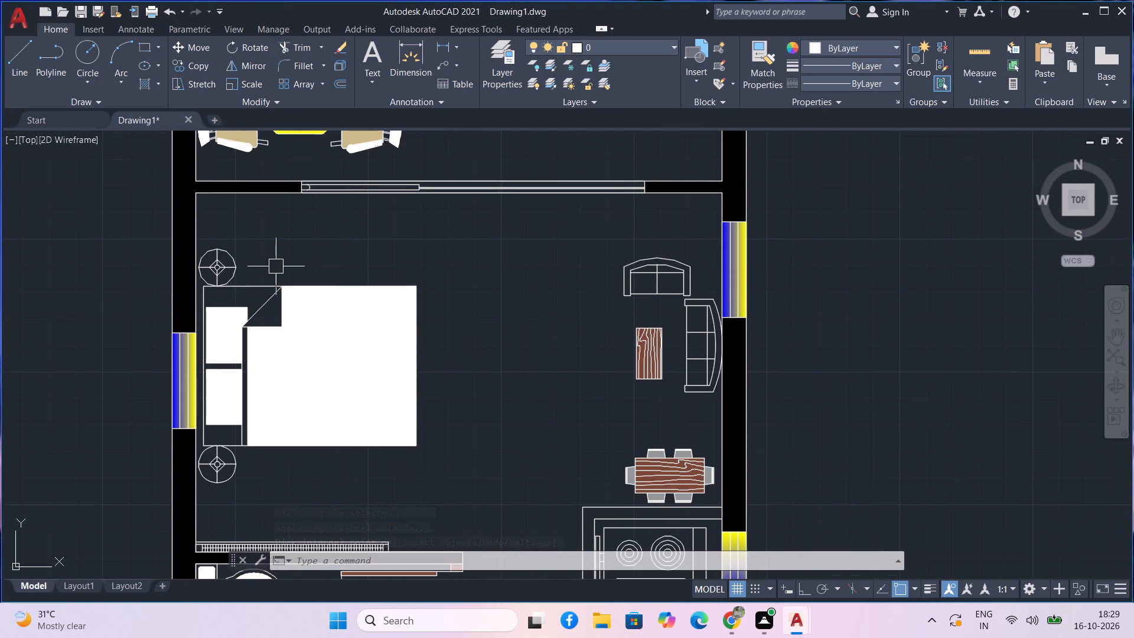
{"action": "key", "text": "space"}
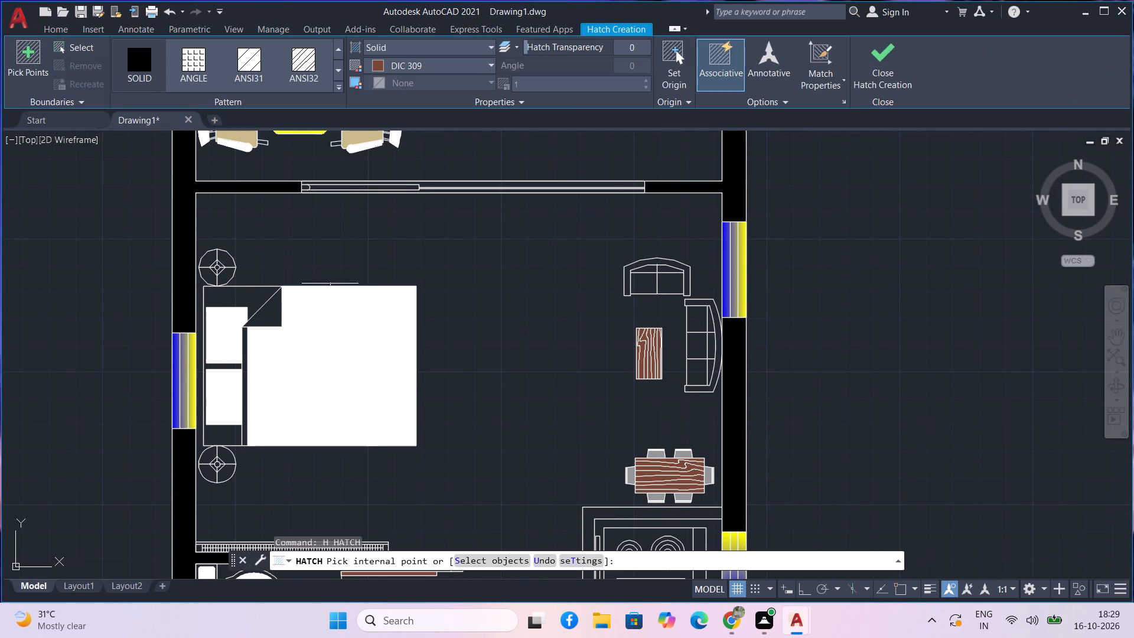
{"action": "left_click", "coordinate": [466, 67]}
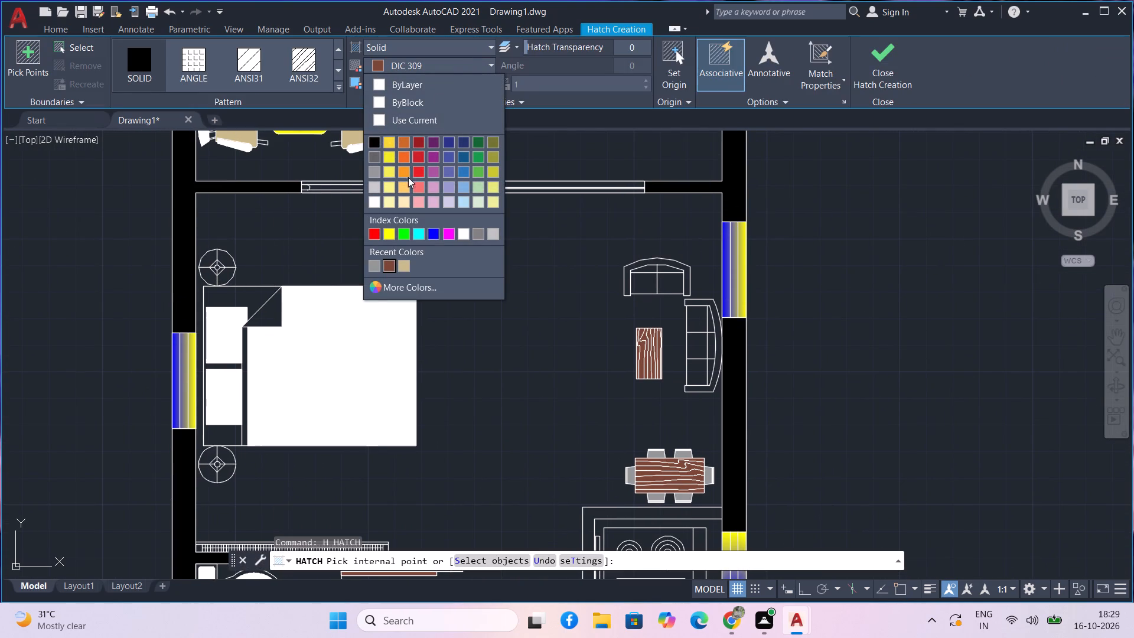
{"action": "left_click", "coordinate": [465, 233]}
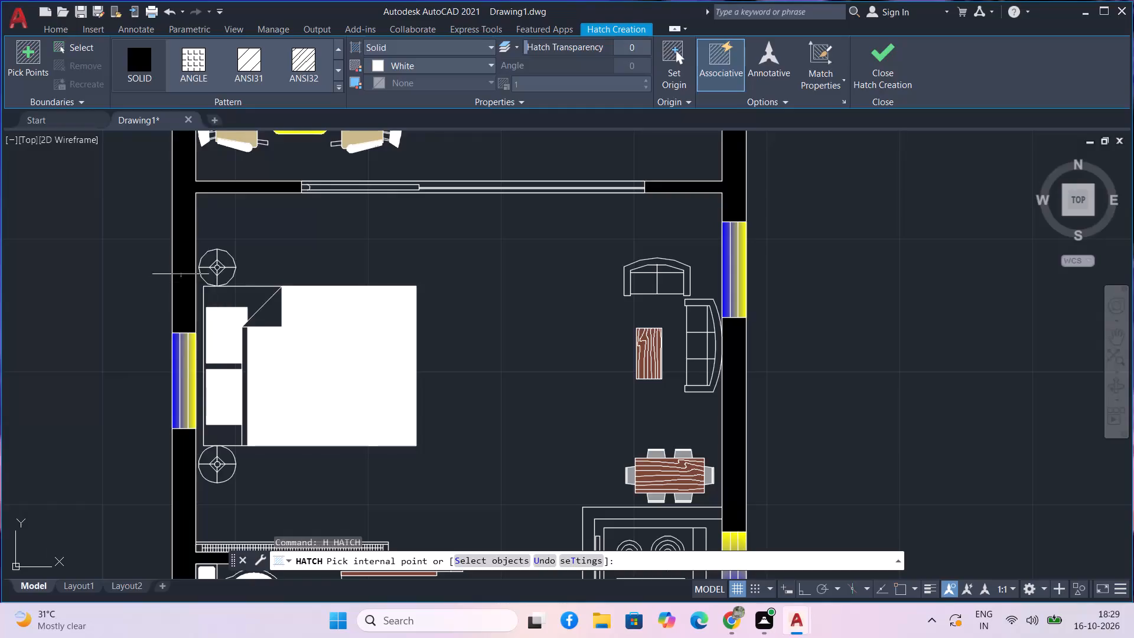
{"action": "scroll", "coordinate": [188, 272], "scroll_direction": "up", "scroll_amount": 2}
{"action": "left_click", "coordinate": [239, 243]}
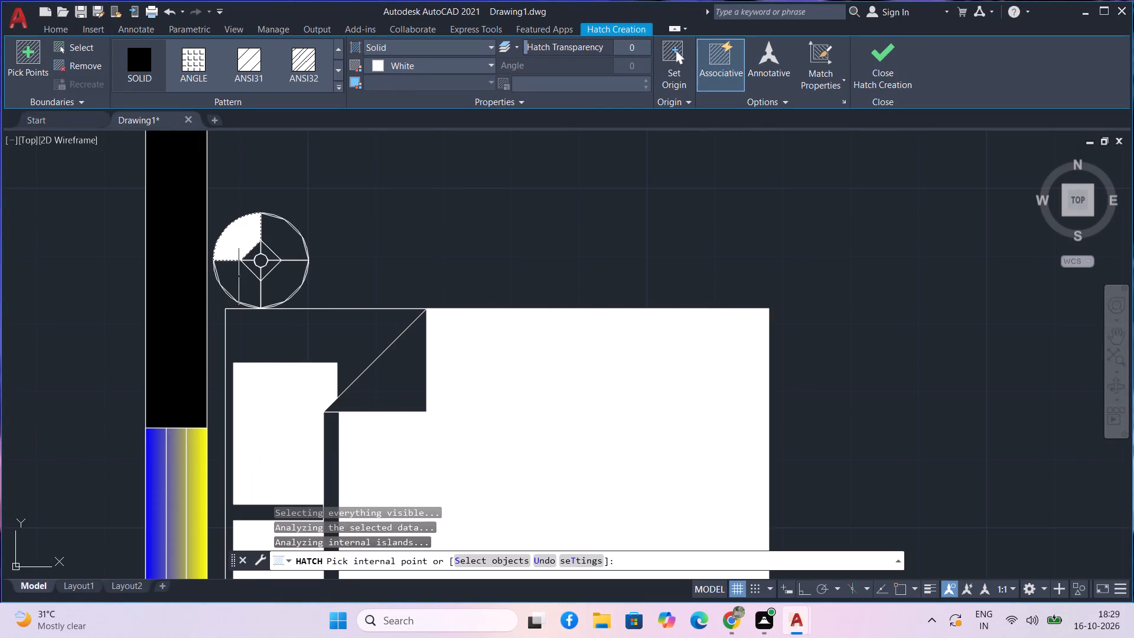
{"action": "left_click", "coordinate": [239, 281]}
{"action": "left_click", "coordinate": [289, 280]}
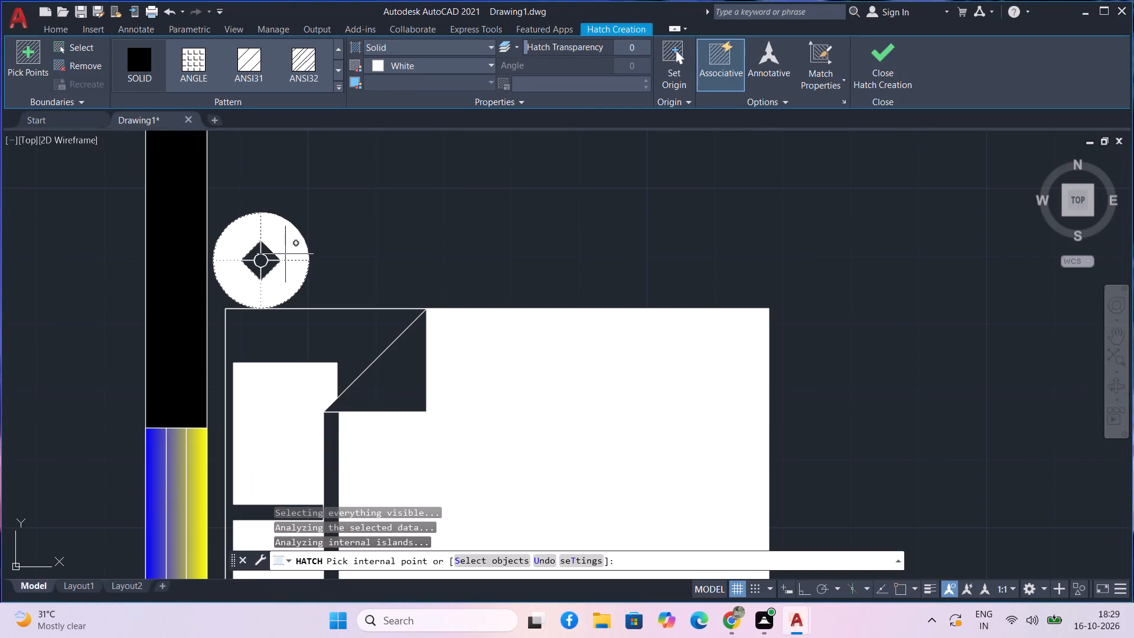
{"action": "left_click", "coordinate": [285, 253]}
{"action": "scroll", "coordinate": [264, 260], "scroll_direction": "up", "scroll_amount": 2}
{"action": "left_click", "coordinate": [264, 260]}
Fill the lower round bedside lamp's four outer ring quadrants and centre circle with solid White and finish the hatch.
{"action": "scroll", "coordinate": [268, 282], "scroll_direction": "down", "scroll_amount": 4}
{"action": "scroll", "coordinate": [321, 390], "scroll_direction": "down", "scroll_amount": 1}
{"action": "middle_click_drag", "start_coordinate": [306, 461], "coordinate": [290, 372]}
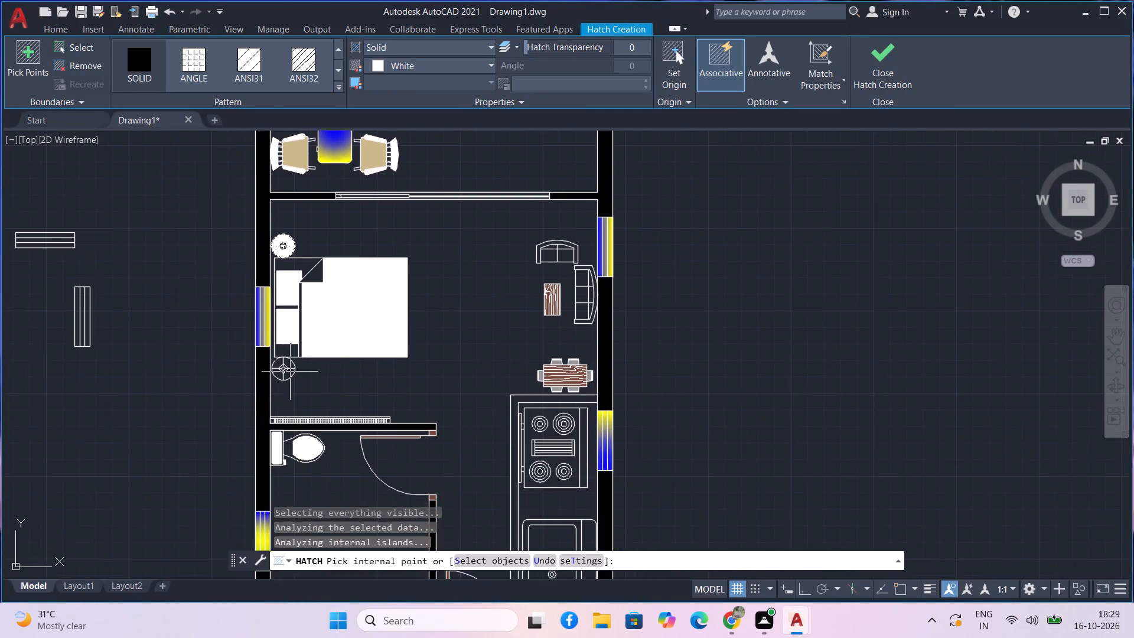
{"action": "scroll", "coordinate": [288, 371], "scroll_direction": "up", "scroll_amount": 3}
{"action": "middle_click_drag", "start_coordinate": [295, 363], "coordinate": [307, 361]}
{"action": "left_click", "coordinate": [304, 343]}
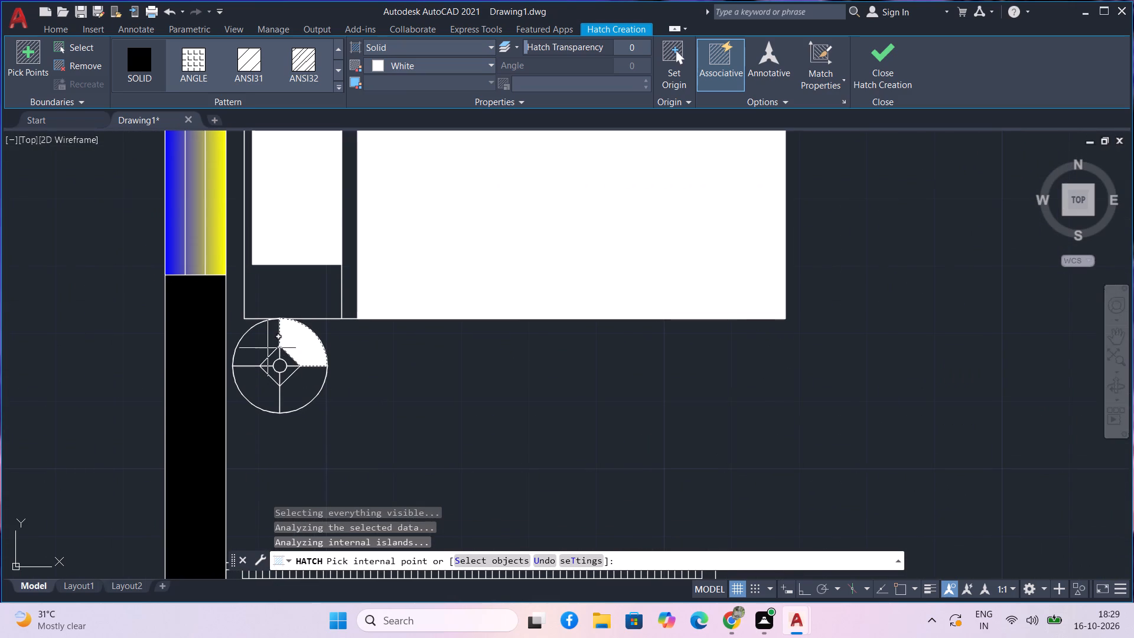
{"action": "left_click", "coordinate": [266, 348]}
{"action": "left_click", "coordinate": [258, 396]}
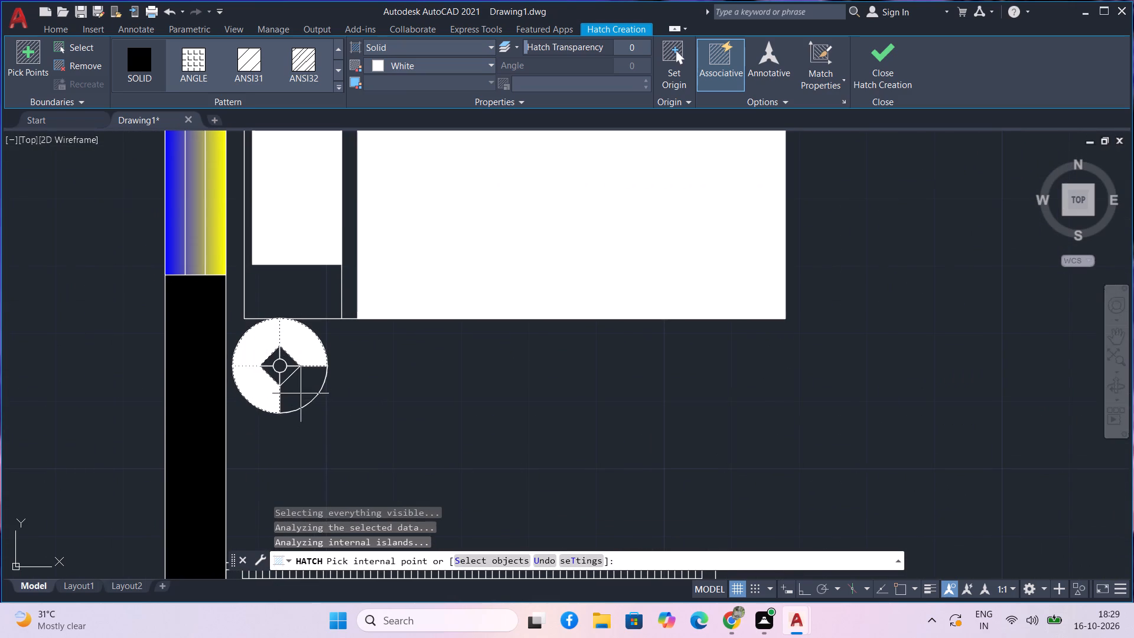
{"action": "left_click", "coordinate": [301, 392]}
{"action": "scroll", "coordinate": [279, 367], "scroll_direction": "up", "scroll_amount": 3}
{"action": "left_click", "coordinate": [283, 366]}
{"action": "scroll", "coordinate": [283, 366], "scroll_direction": "down", "scroll_amount": 2}
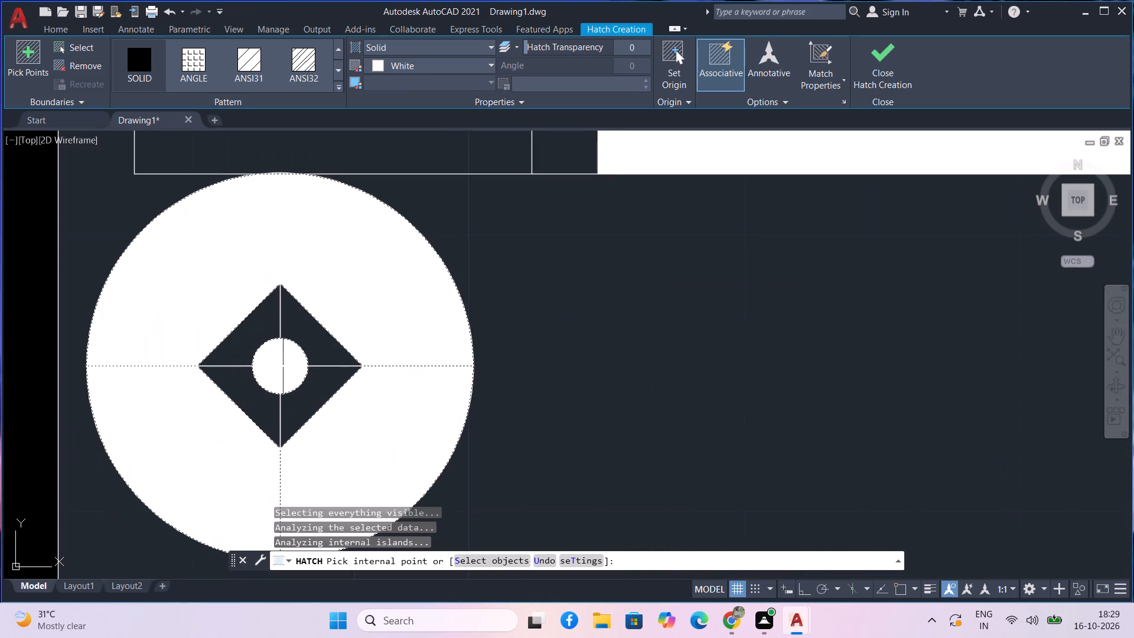
{"action": "scroll", "coordinate": [283, 366], "scroll_direction": "down", "scroll_amount": 3}
{"action": "scroll", "coordinate": [369, 392], "scroll_direction": "down", "scroll_amount": 2}
{"action": "middle_click_drag", "start_coordinate": [423, 396], "coordinate": [416, 389]}
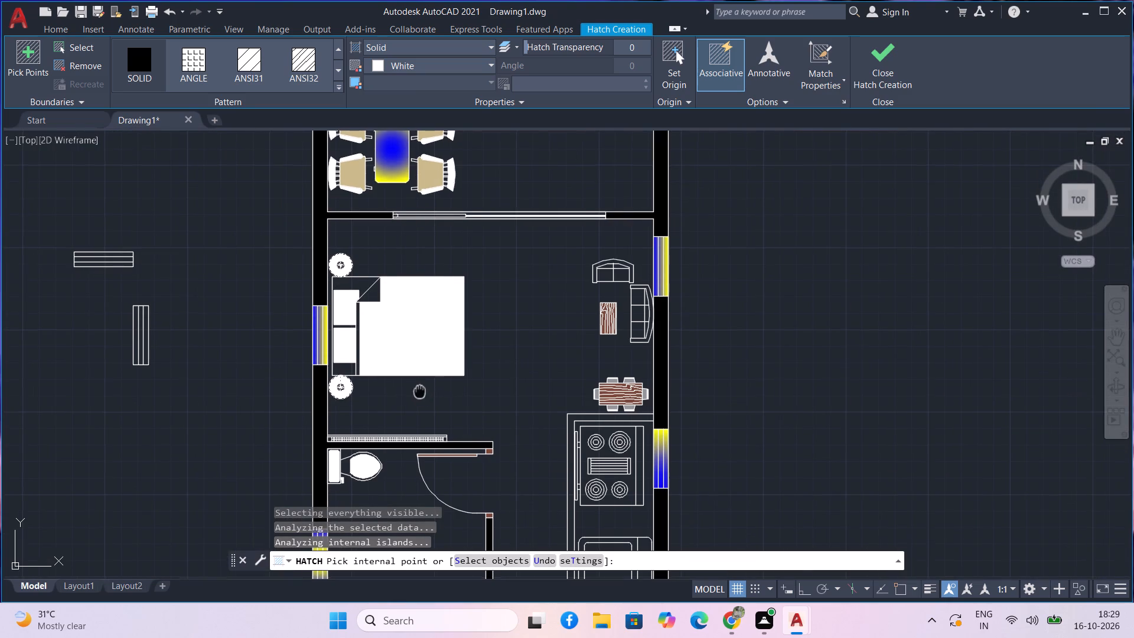
{"action": "middle_click_drag", "start_coordinate": [416, 389], "coordinate": [392, 383]}
{"action": "key", "text": "Return"}
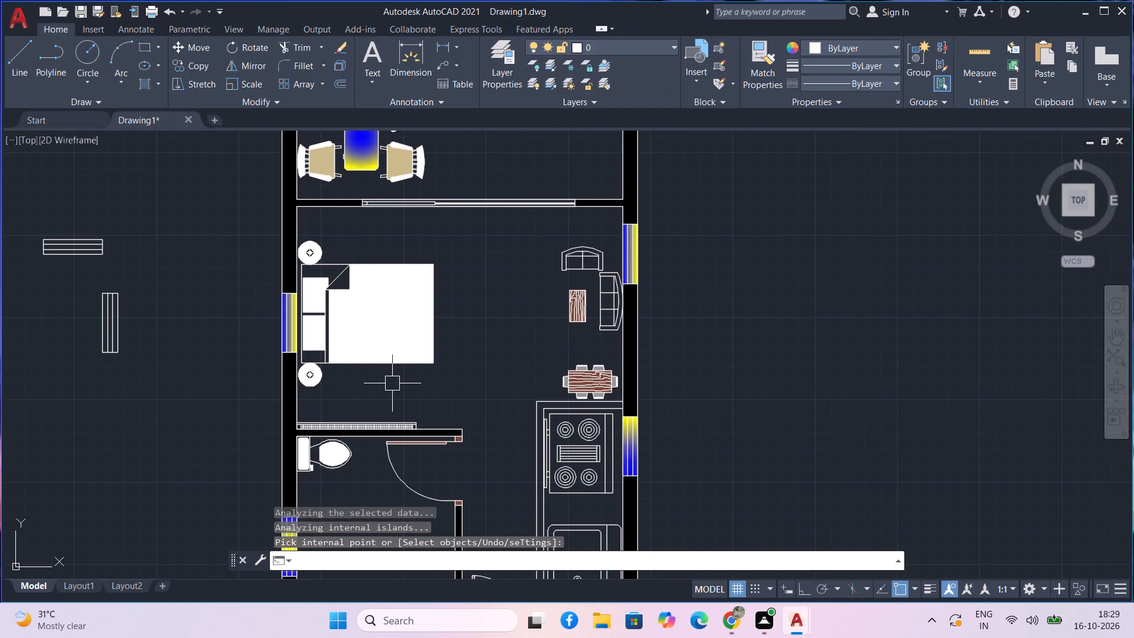
Hatch the bathtub's inner basin in solid light blue 122,175,223.
{"action": "middle_click_drag", "start_coordinate": [532, 313], "coordinate": [369, 322]}
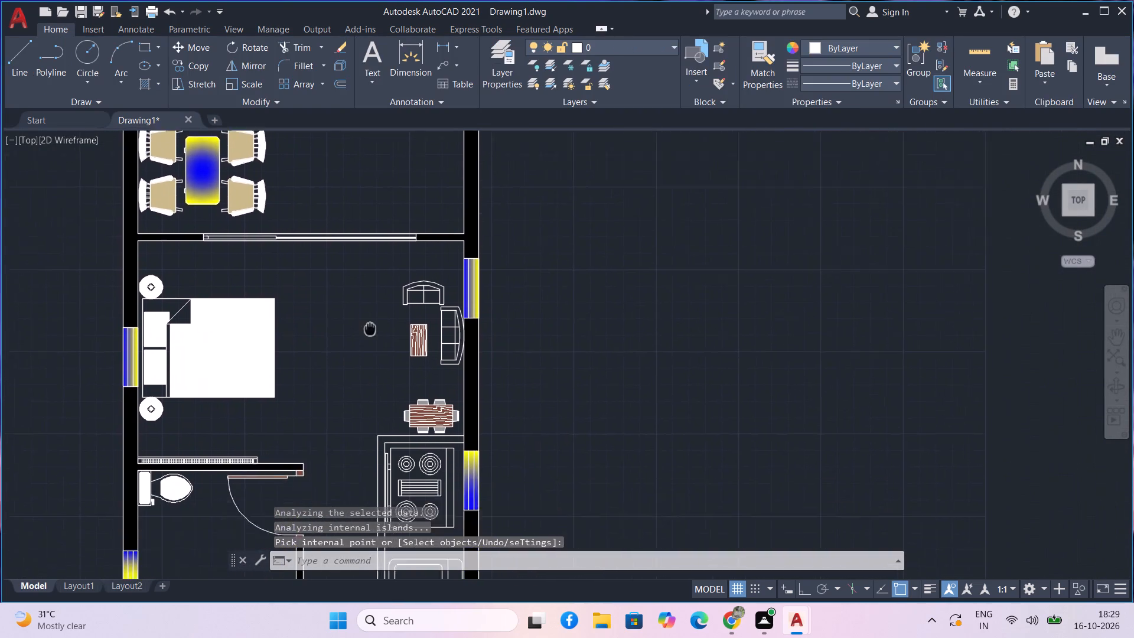
{"action": "middle_click_drag", "start_coordinate": [369, 322], "coordinate": [359, 249]}
{"action": "middle_click_drag", "start_coordinate": [359, 311], "coordinate": [359, 270]}
{"action": "middle_click_drag", "start_coordinate": [334, 377], "coordinate": [336, 343]}
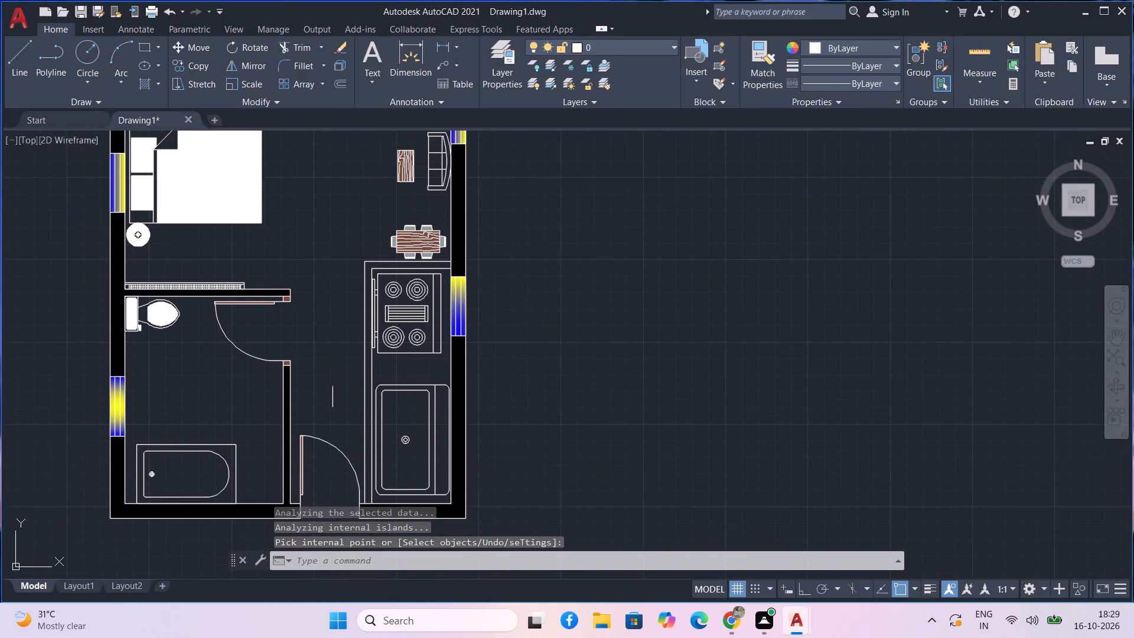
{"action": "middle_click_drag", "start_coordinate": [330, 360], "coordinate": [332, 342]}
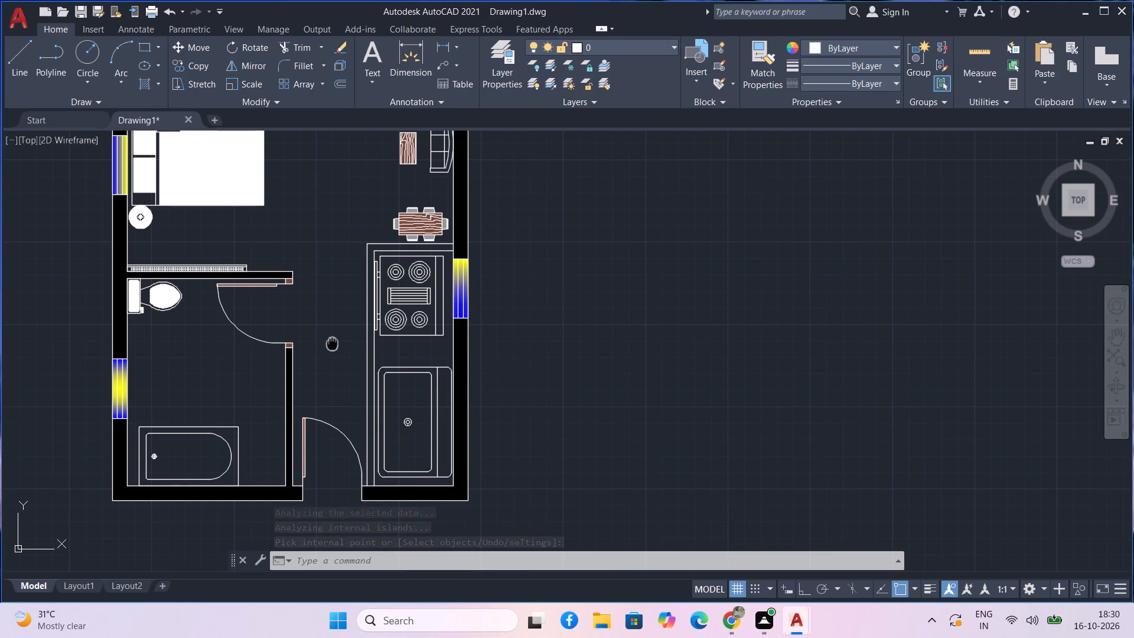
{"action": "middle_click_drag", "start_coordinate": [332, 342], "coordinate": [332, 343]}
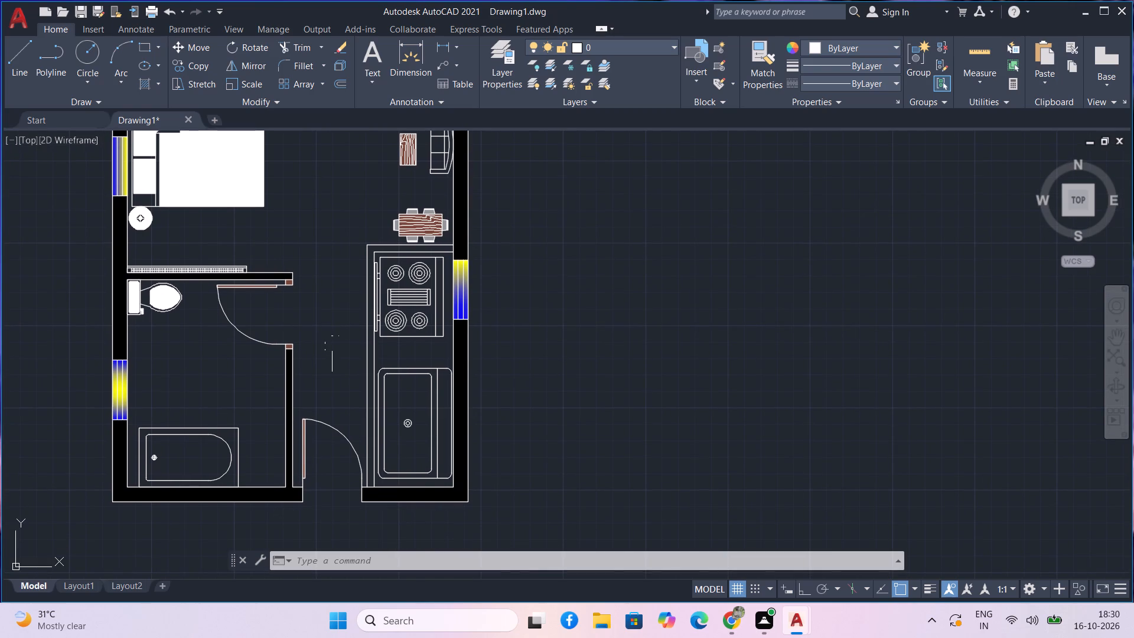
{"action": "scroll", "coordinate": [220, 440], "scroll_direction": "up", "scroll_amount": 2}
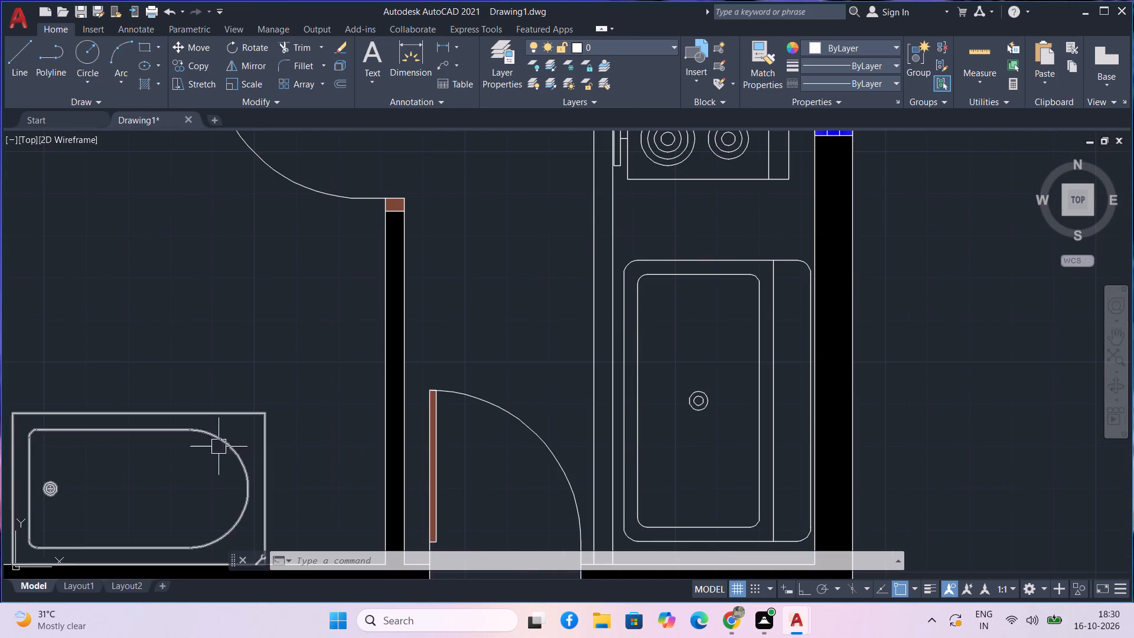
{"action": "scroll", "coordinate": [219, 453], "scroll_direction": "down", "scroll_amount": 2}
{"action": "type", "text": "h"}
{"action": "key", "text": "space"}
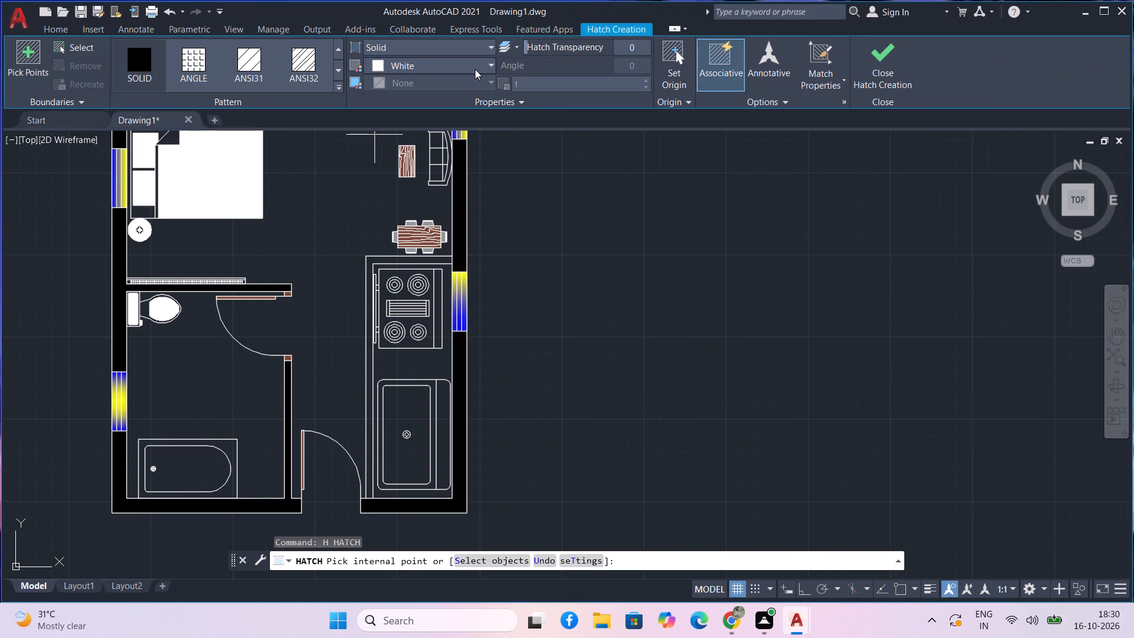
{"action": "left_click", "coordinate": [480, 66]}
{"action": "scroll", "coordinate": [433, 156], "scroll_direction": "down", "scroll_amount": 2}
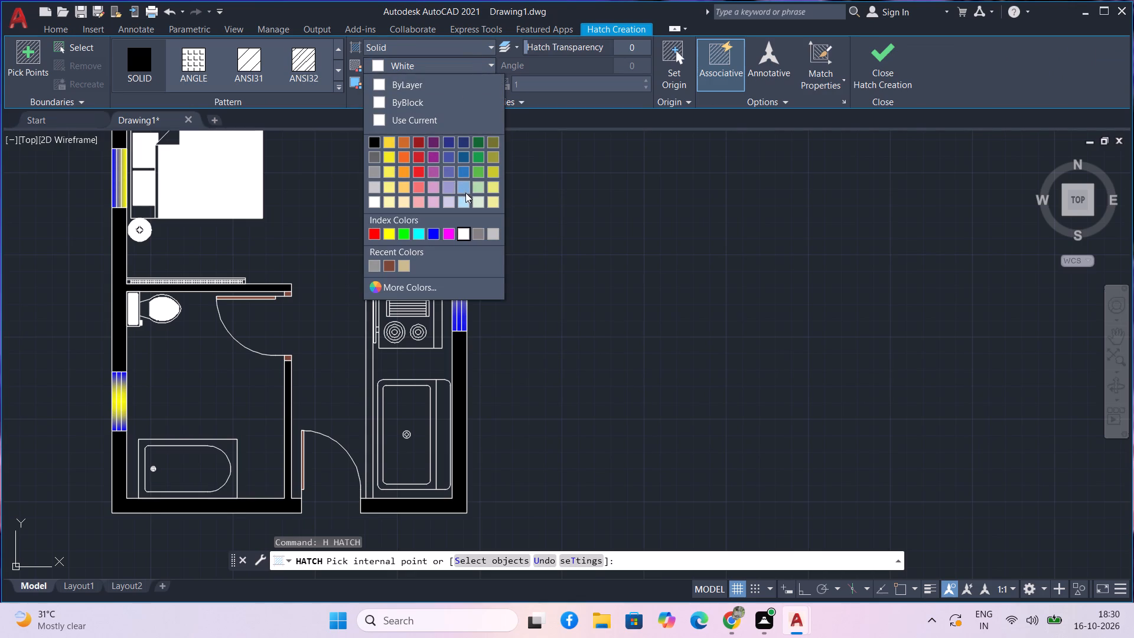
{"action": "left_click", "coordinate": [467, 190]}
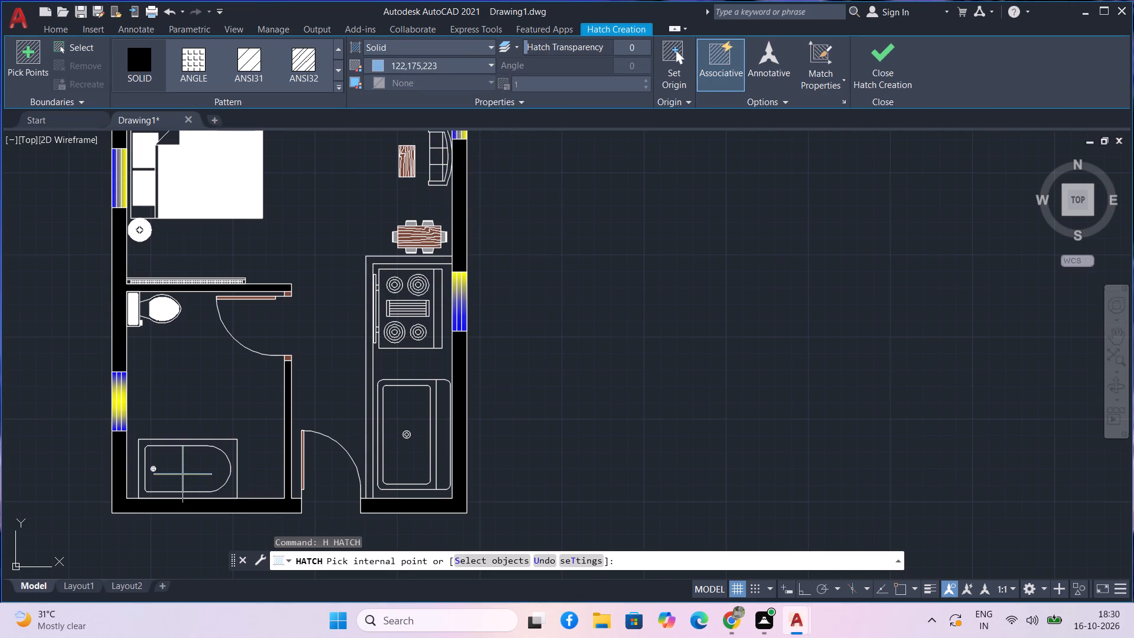
{"action": "left_click", "coordinate": [183, 474]}
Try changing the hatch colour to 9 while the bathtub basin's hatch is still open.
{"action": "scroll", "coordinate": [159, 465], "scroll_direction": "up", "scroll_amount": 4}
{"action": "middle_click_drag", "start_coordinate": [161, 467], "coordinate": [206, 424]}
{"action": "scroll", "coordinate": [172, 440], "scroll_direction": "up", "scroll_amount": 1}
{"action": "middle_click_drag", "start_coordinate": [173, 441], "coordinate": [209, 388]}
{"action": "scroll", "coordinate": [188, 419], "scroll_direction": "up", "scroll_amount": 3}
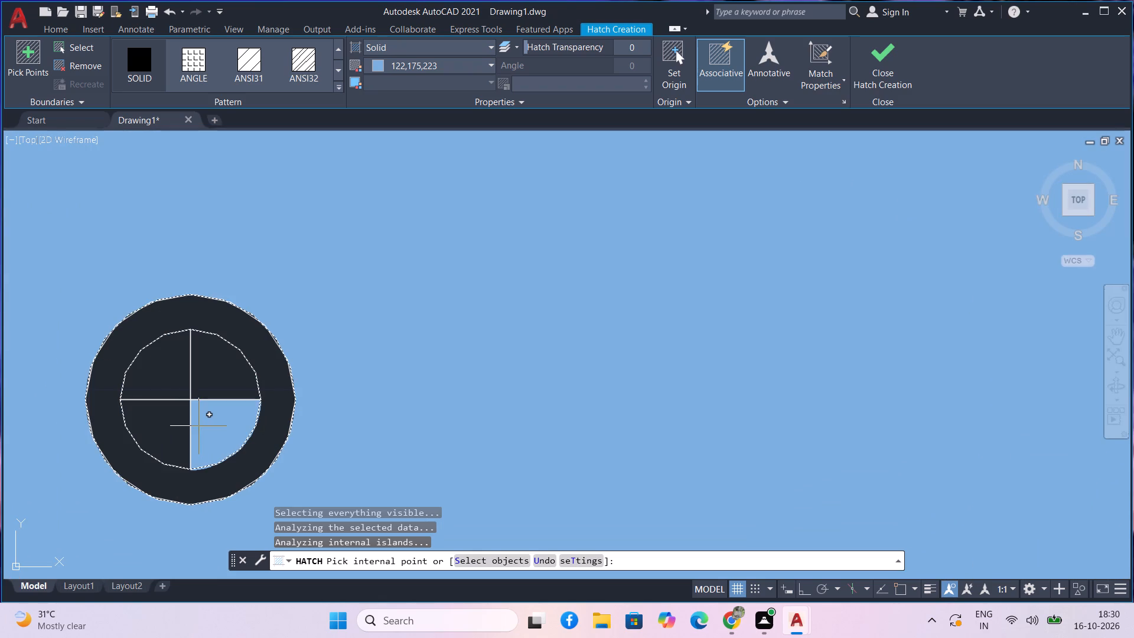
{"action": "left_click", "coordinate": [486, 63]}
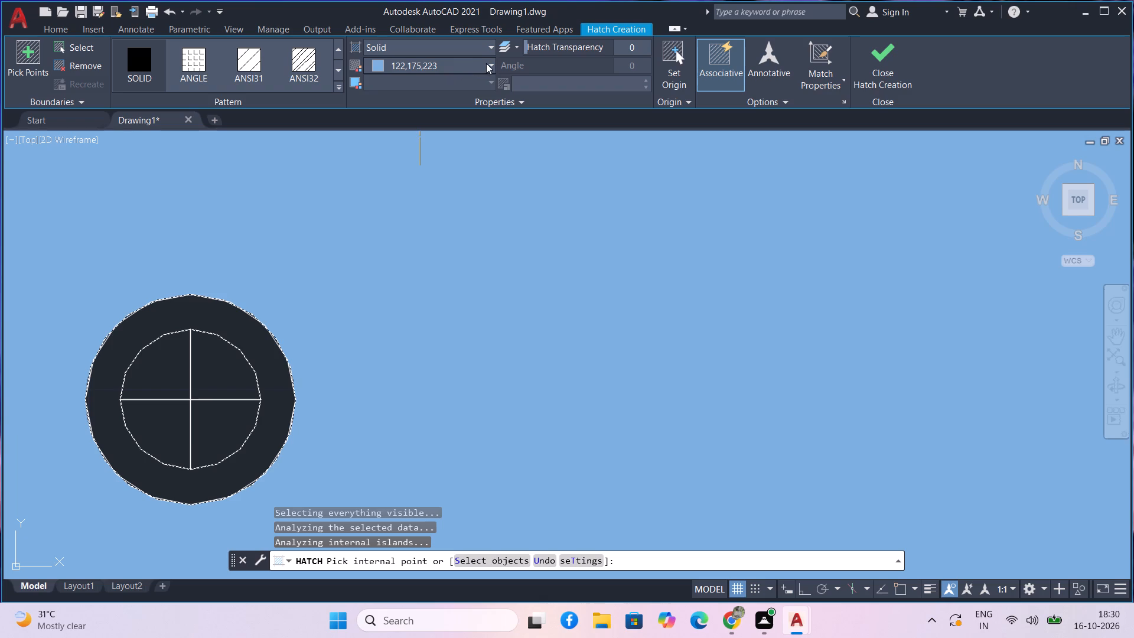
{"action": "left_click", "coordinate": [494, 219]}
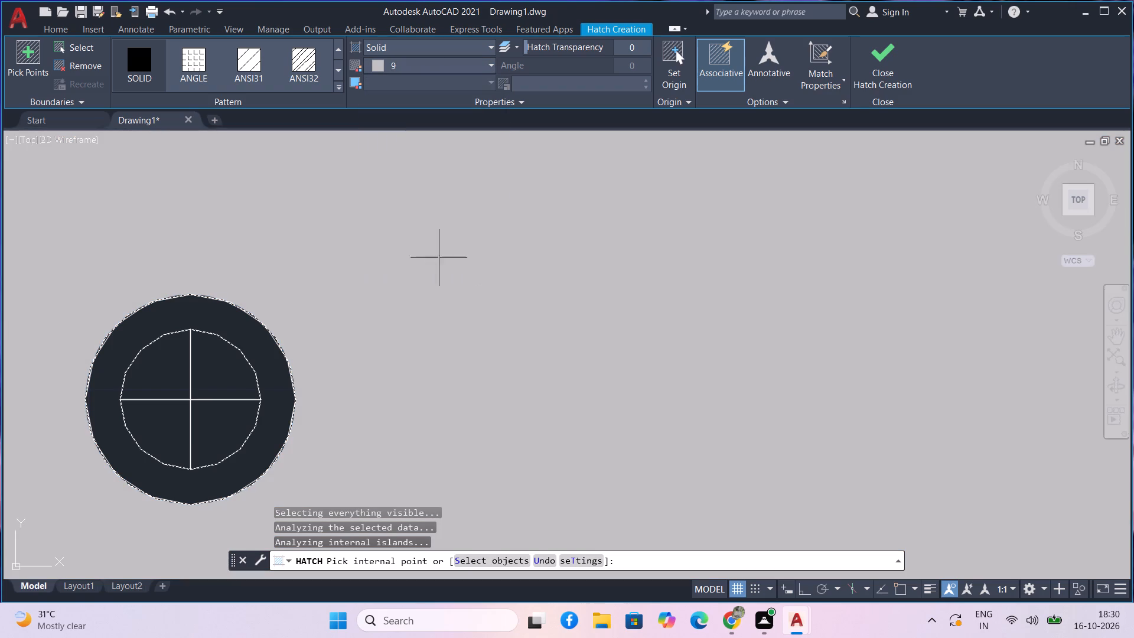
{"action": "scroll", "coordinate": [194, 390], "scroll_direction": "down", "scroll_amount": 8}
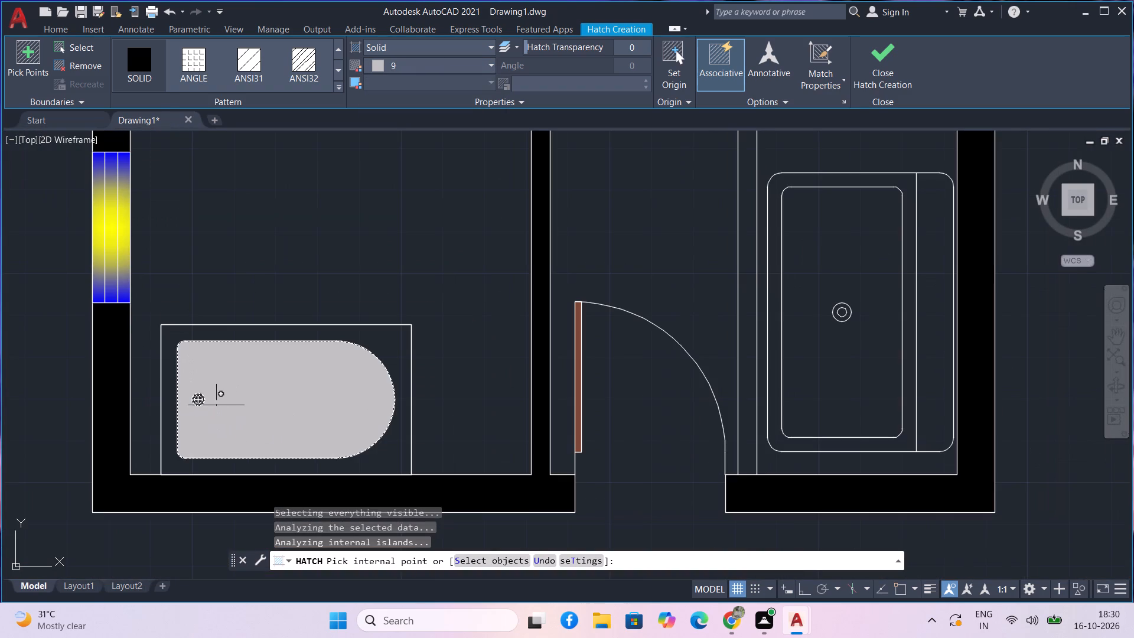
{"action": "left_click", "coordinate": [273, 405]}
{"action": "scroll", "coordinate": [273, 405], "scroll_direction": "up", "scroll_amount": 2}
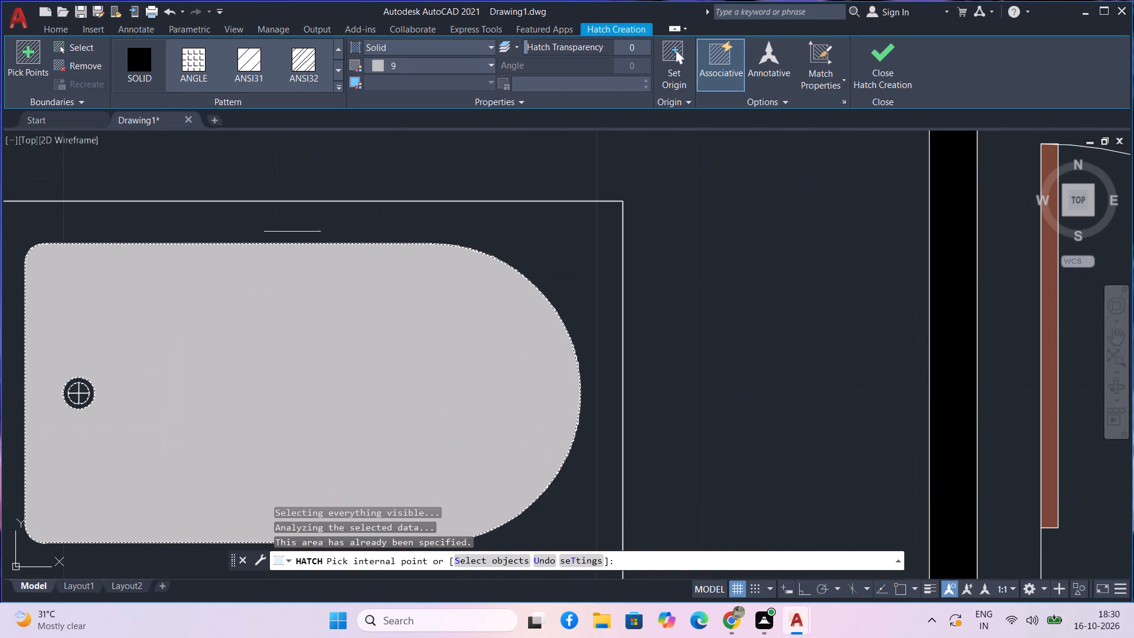
Set the bathtub basin's hatch colour back to 122,175,223 and finish the hatch.
{"action": "left_click", "coordinate": [469, 60]}
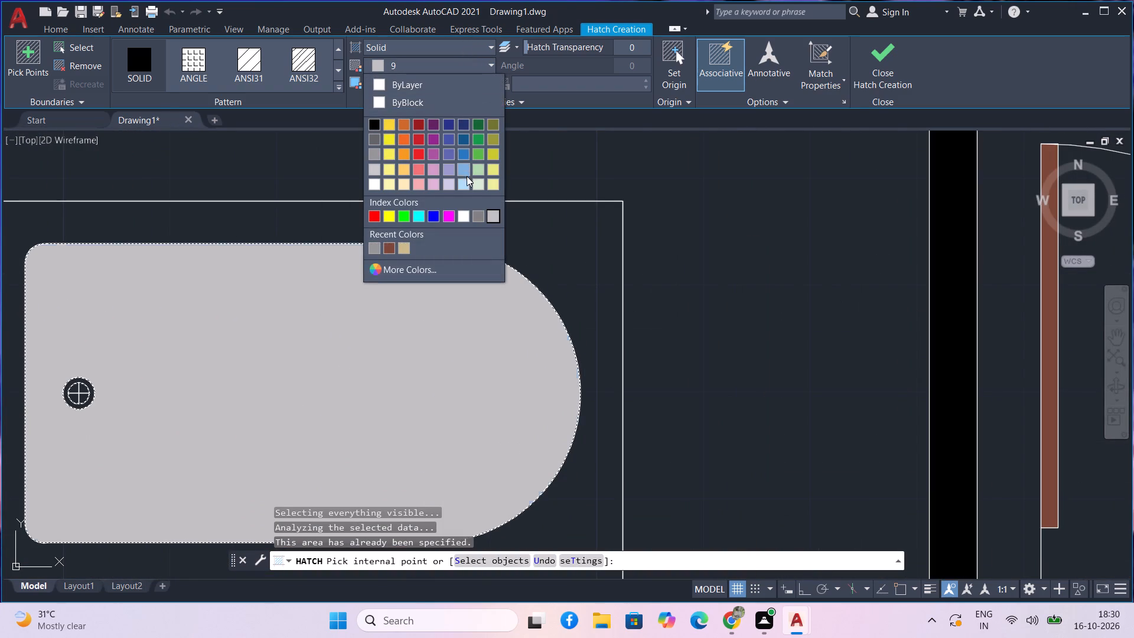
{"action": "left_click", "coordinate": [462, 168]}
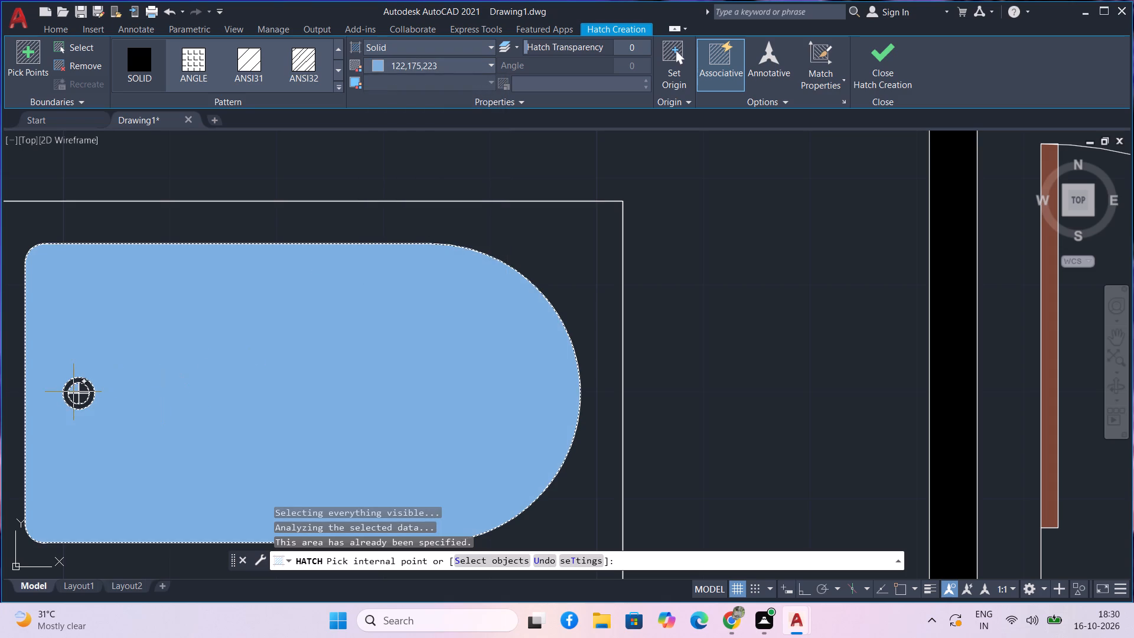
{"action": "key", "text": "space"}
Hatch the outer ring of the bathtub's round drain in solid colour 9 and finish the hatch.
{"action": "type", "text": "h"}
{"action": "key", "text": "space"}
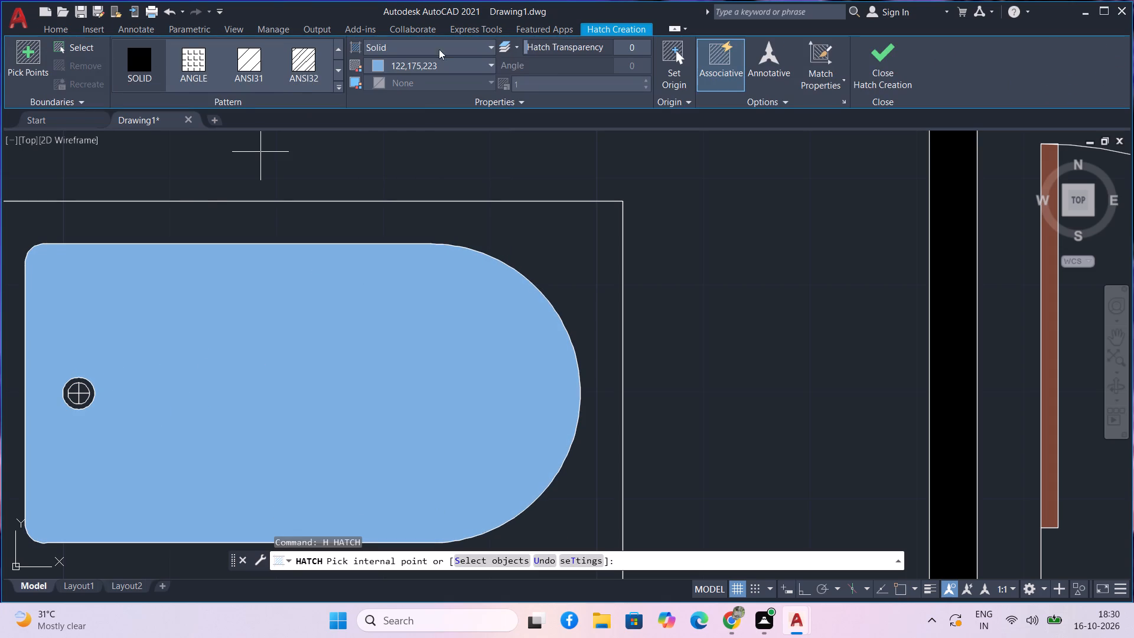
{"action": "left_click", "coordinate": [432, 61]}
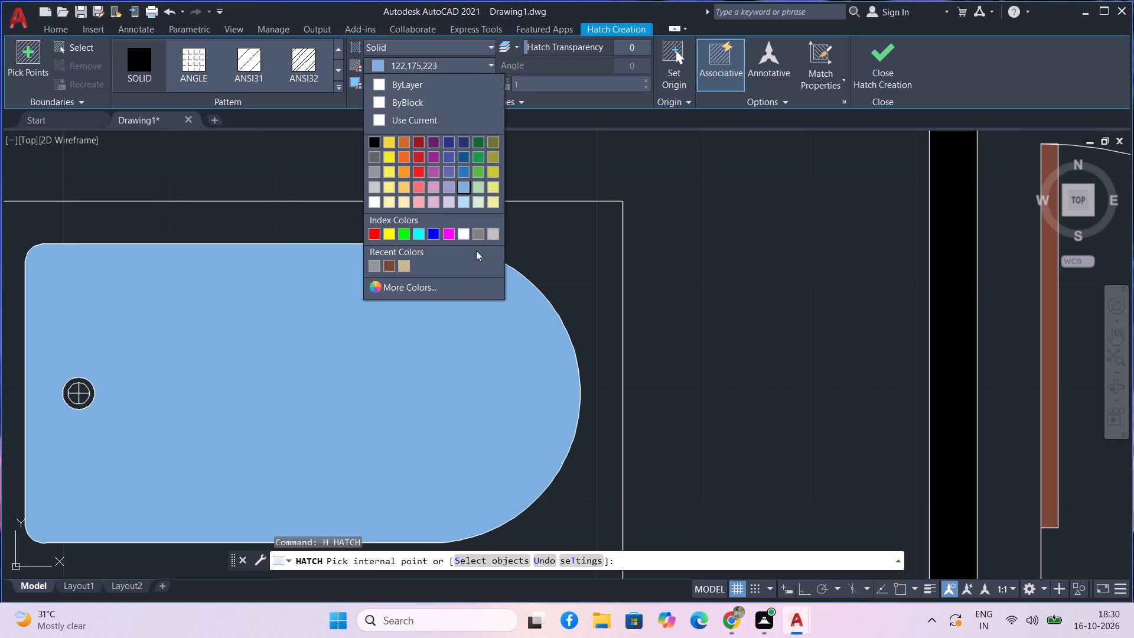
{"action": "left_click", "coordinate": [478, 226]}
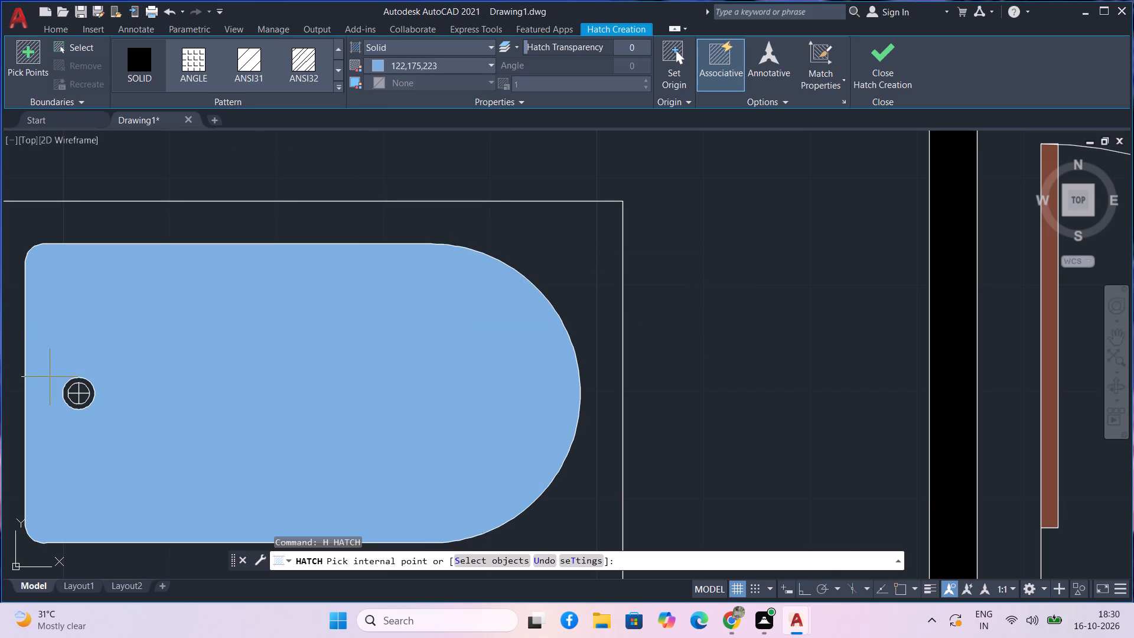
{"action": "scroll", "coordinate": [50, 377], "scroll_direction": "up", "scroll_amount": 2}
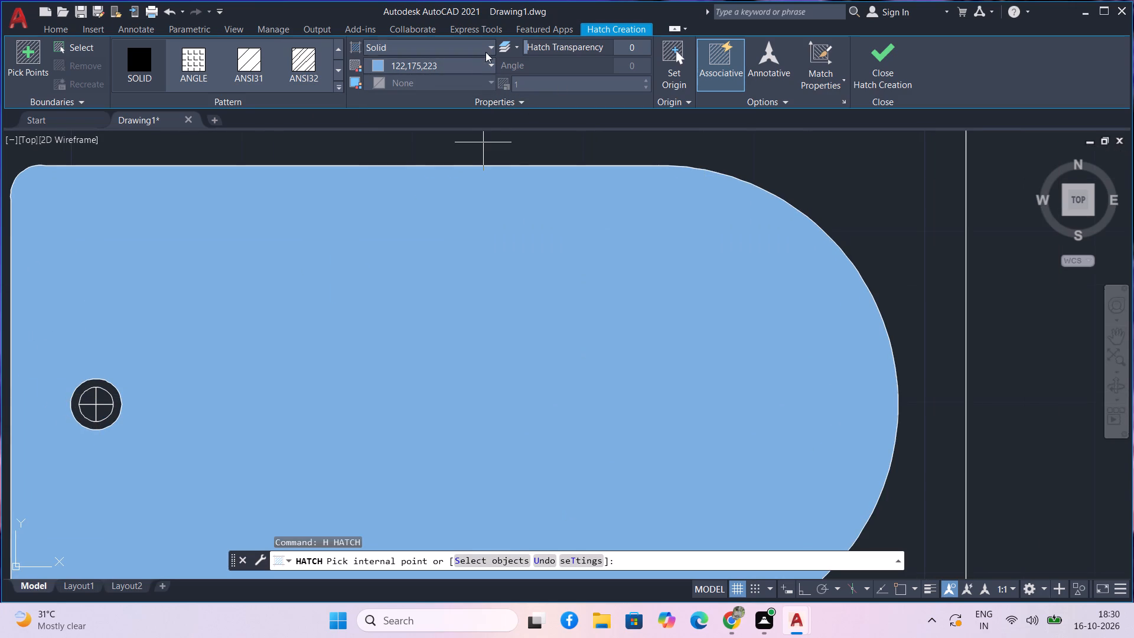
{"action": "left_click", "coordinate": [475, 67]}
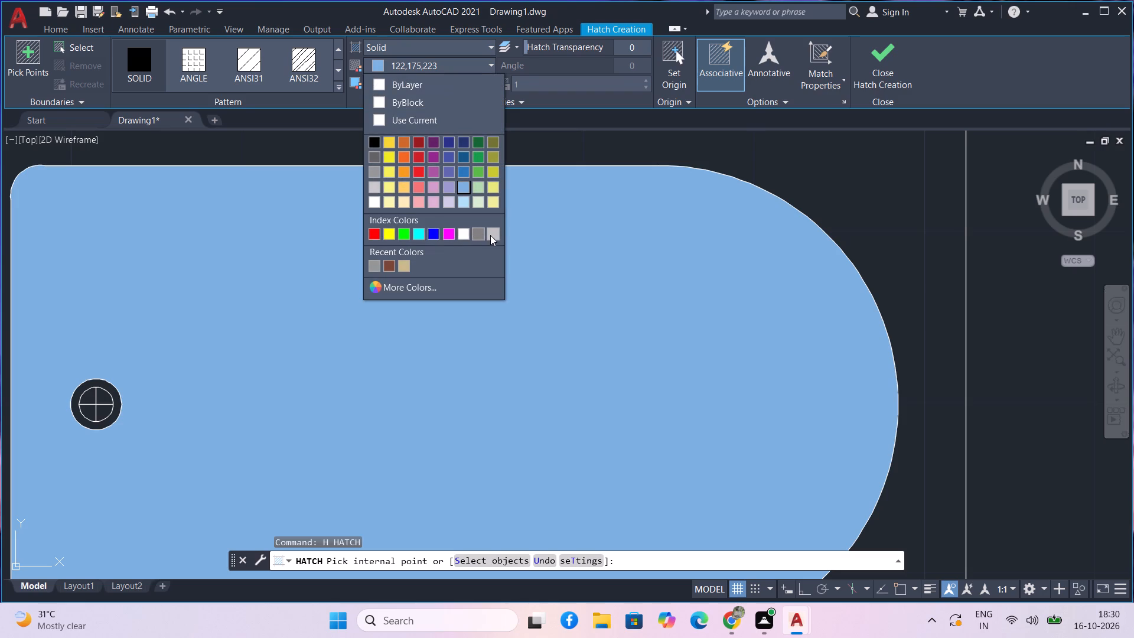
{"action": "left_click", "coordinate": [490, 235]}
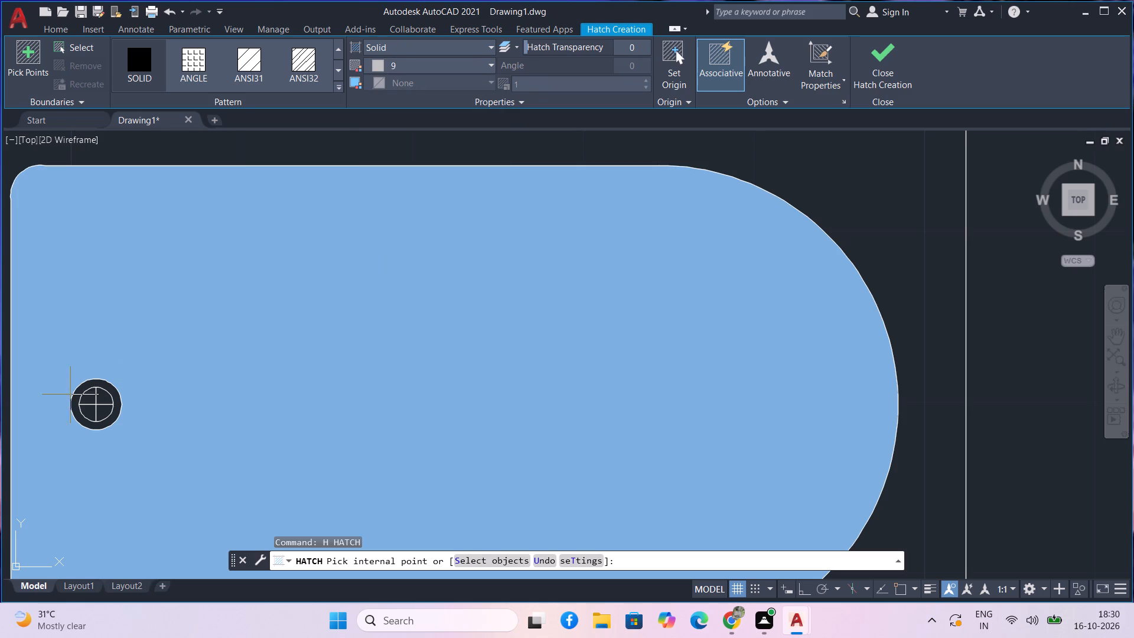
{"action": "scroll", "coordinate": [74, 385], "scroll_direction": "up", "scroll_amount": 1}
{"action": "middle_click_drag", "start_coordinate": [79, 385], "coordinate": [165, 331]}
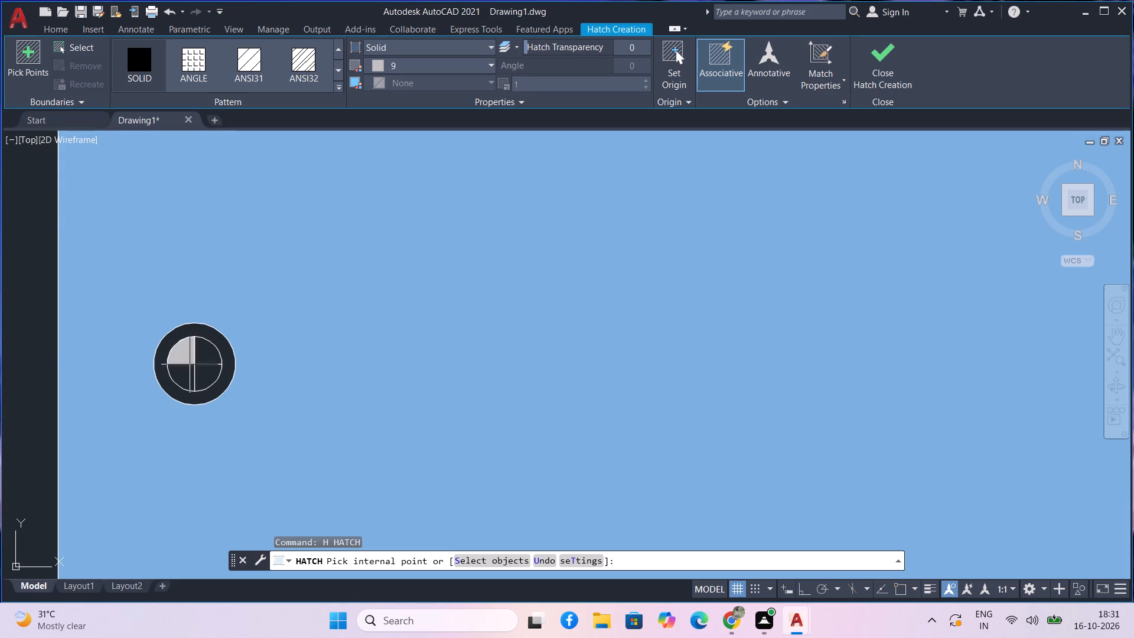
{"action": "left_click", "coordinate": [207, 367]}
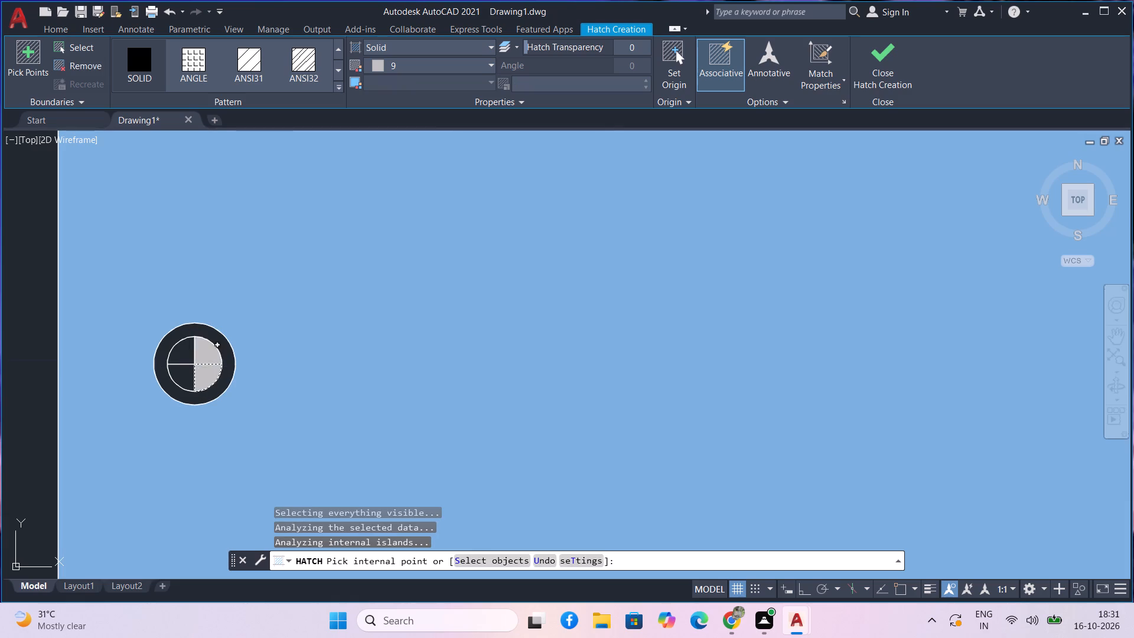
{"action": "left_click", "coordinate": [207, 356]}
{"action": "left_click", "coordinate": [191, 357]}
{"action": "left_click", "coordinate": [182, 383]}
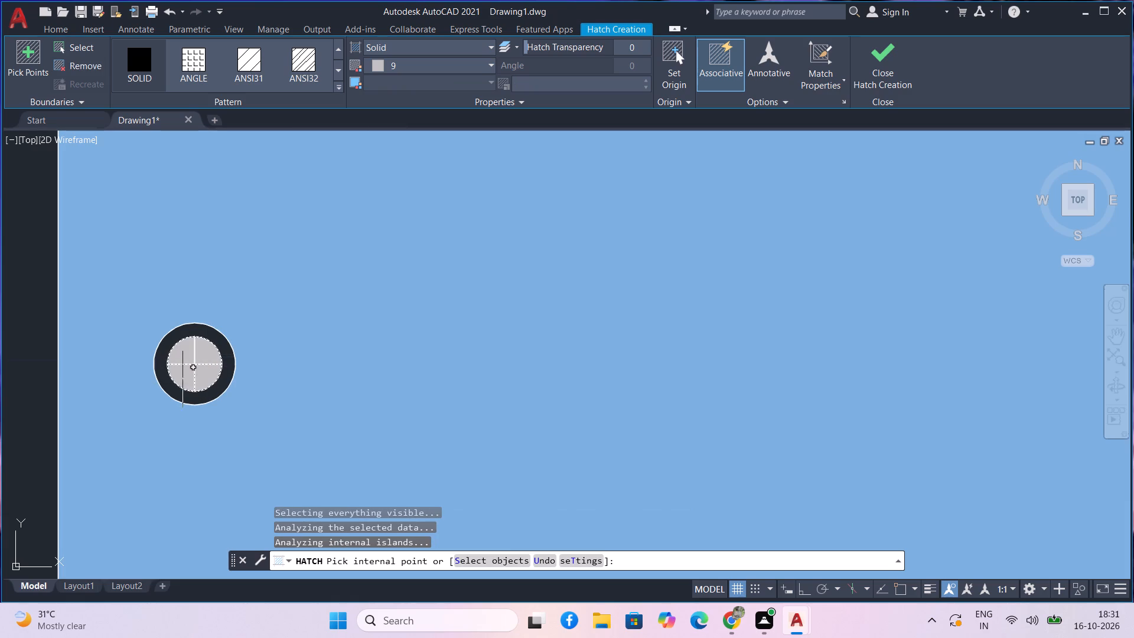
{"action": "left_click", "coordinate": [167, 377]}
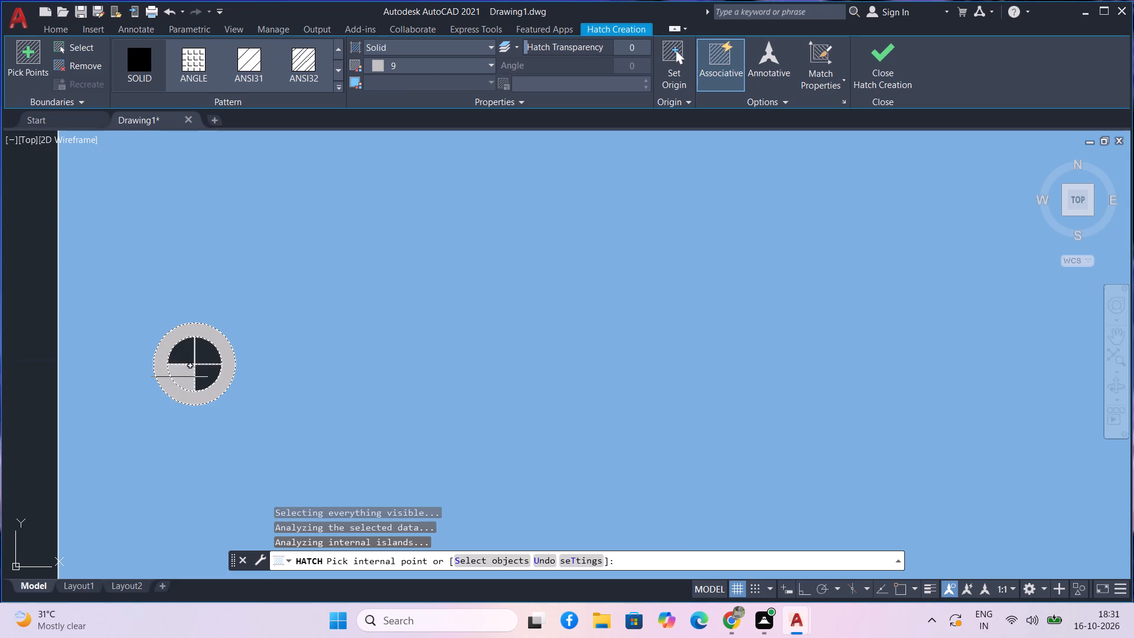
{"action": "left_click", "coordinate": [180, 377]}
{"action": "left_click", "coordinate": [183, 356]}
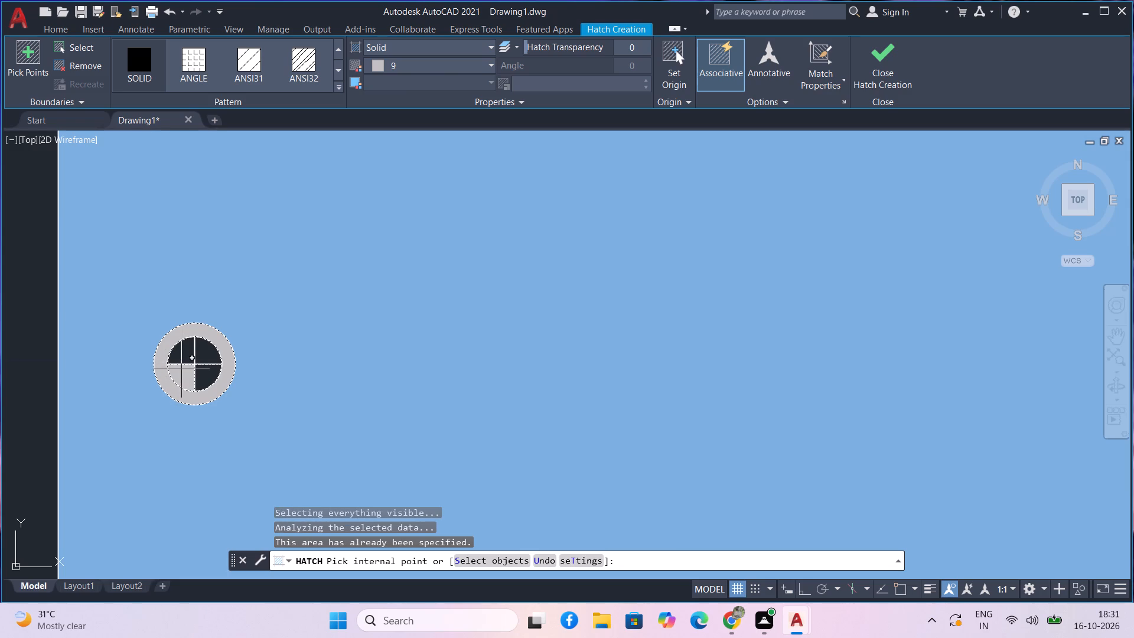
{"action": "scroll", "coordinate": [185, 367], "scroll_direction": "up", "scroll_amount": 1}
{"action": "left_click", "coordinate": [219, 353]}
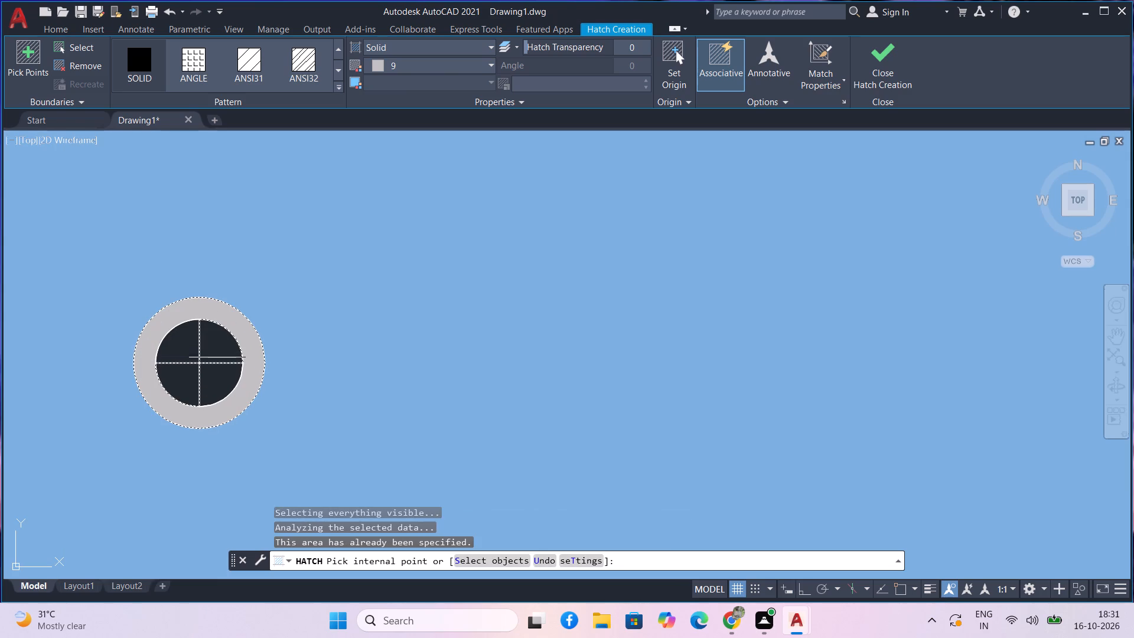
{"action": "left_click", "coordinate": [209, 380]}
{"action": "left_click", "coordinate": [186, 373]}
{"action": "left_click", "coordinate": [185, 354]}
{"action": "key", "text": "space"}
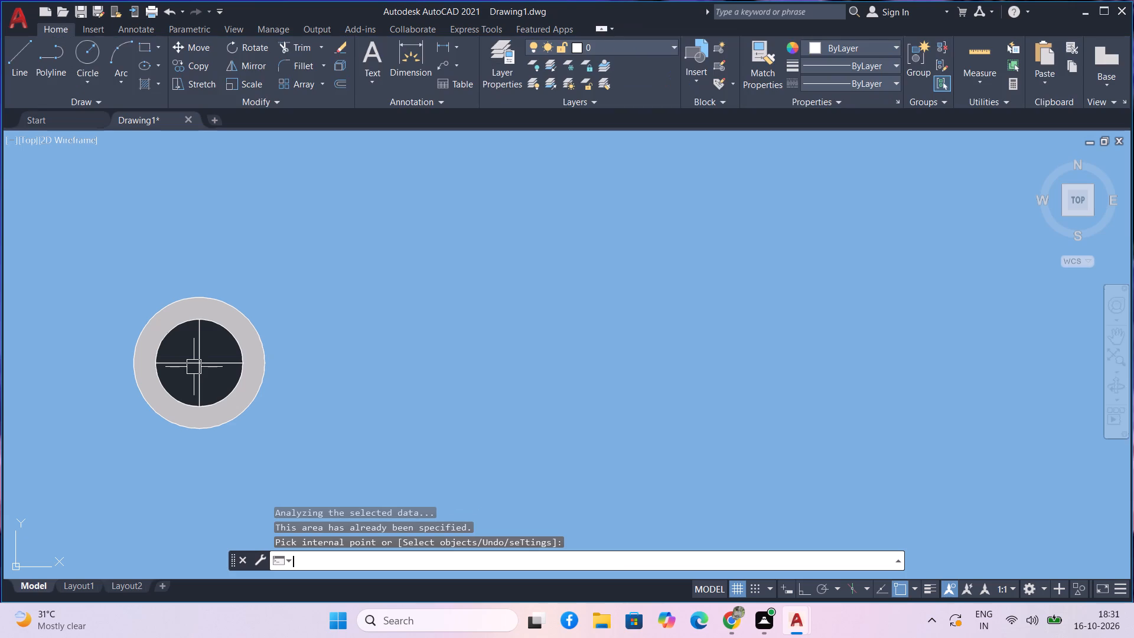
Hatch the four inner quadrants of the bathtub drain in solid colour 9 and finish the hatch.
{"action": "type", "text": "h"}
{"action": "key", "text": "space"}
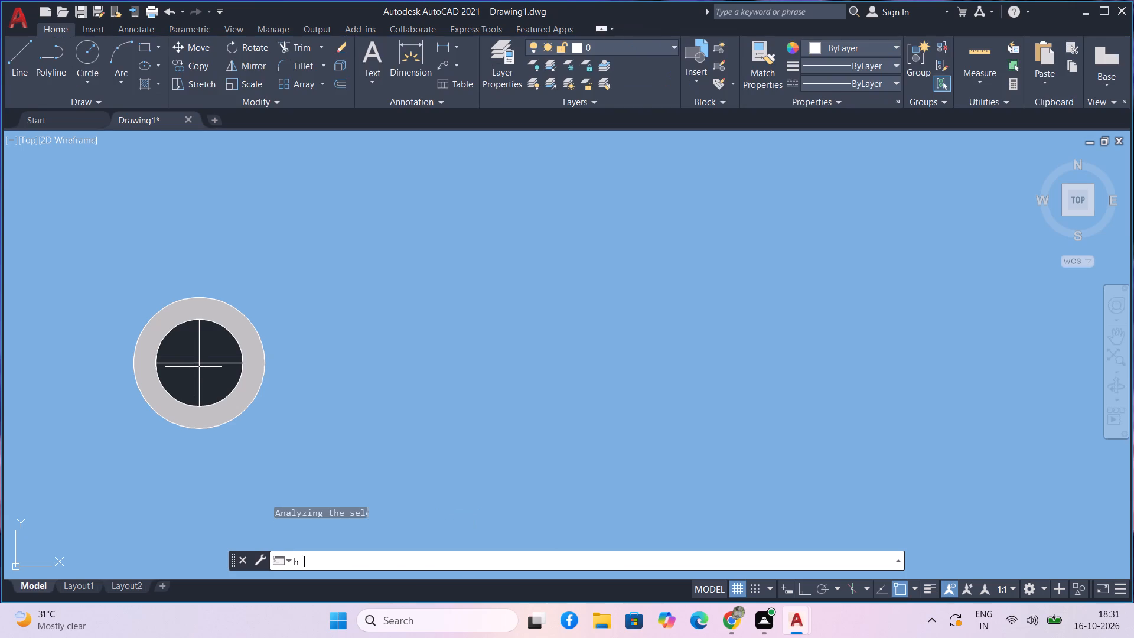
{"action": "left_click", "coordinate": [189, 356]}
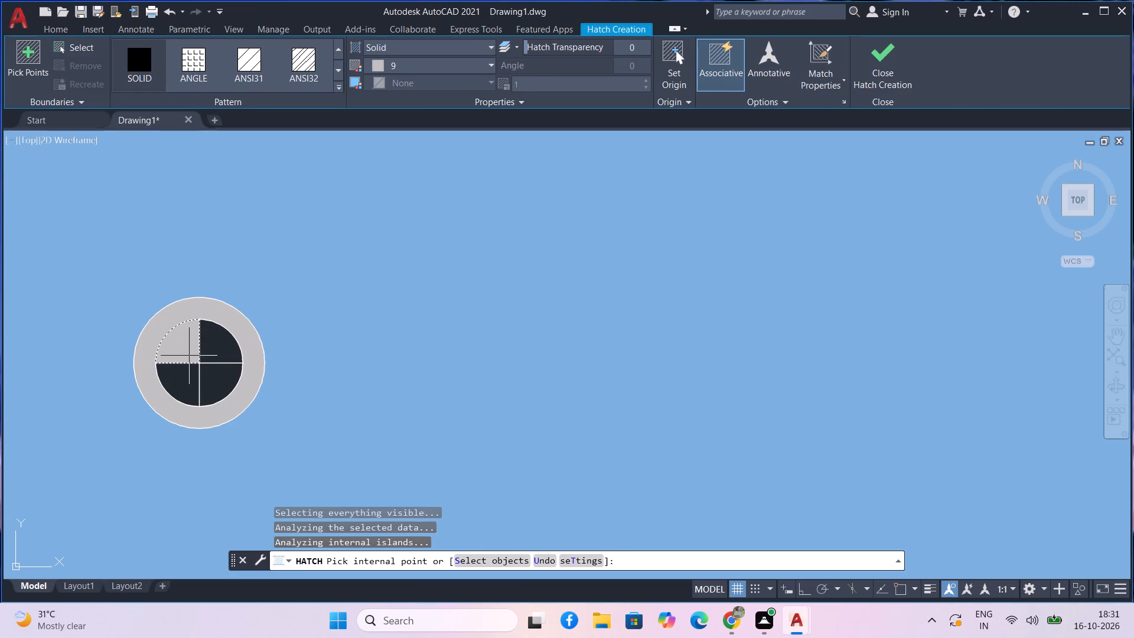
{"action": "left_click", "coordinate": [217, 352]}
{"action": "left_click", "coordinate": [210, 380]}
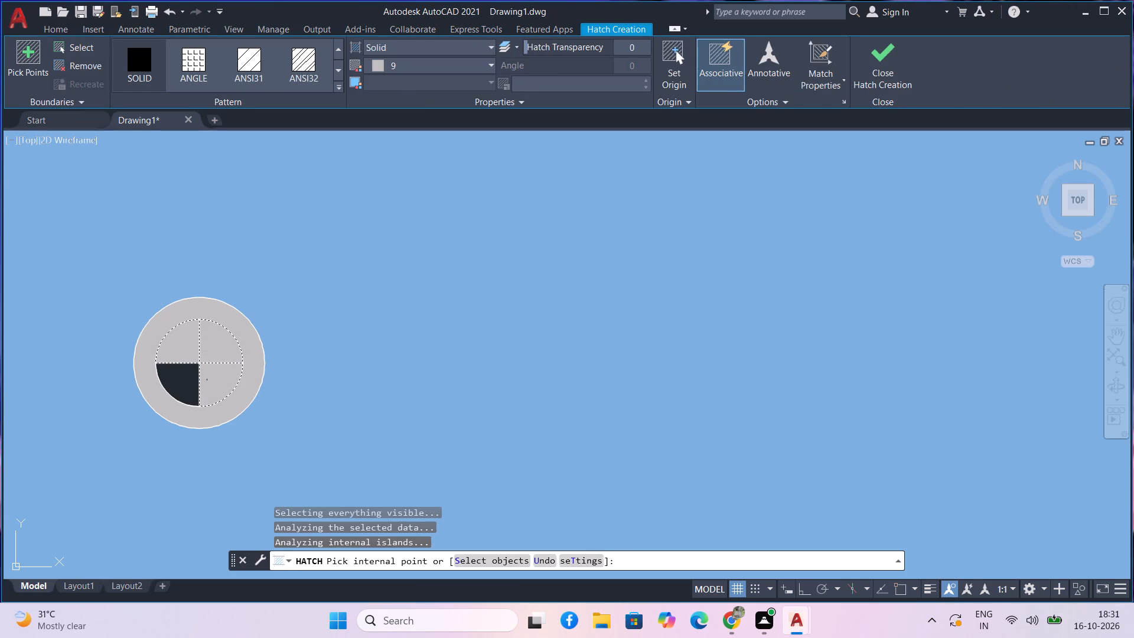
{"action": "left_click", "coordinate": [185, 382]}
{"action": "key", "text": "space"}
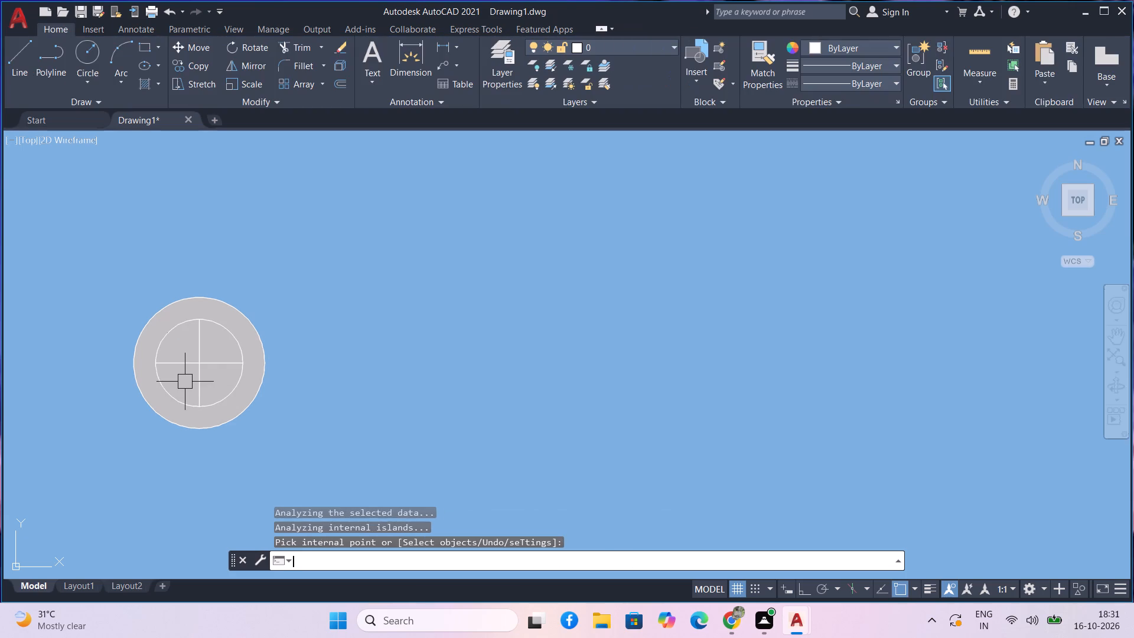
Hatch the bathtub's rim, between the outer rectangle and the blue basin, in solid White.
{"action": "scroll", "coordinate": [496, 479], "scroll_direction": "down", "scroll_amount": 1}
{"action": "scroll", "coordinate": [579, 424], "scroll_direction": "down", "scroll_amount": 3}
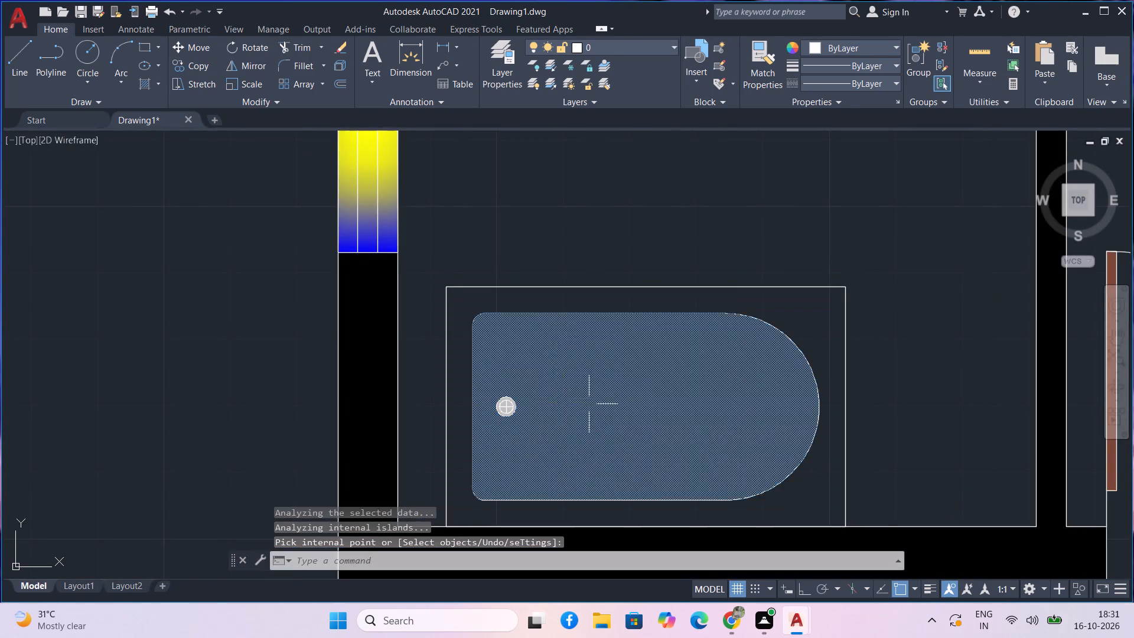
{"action": "middle_click_drag", "start_coordinate": [598, 405], "coordinate": [401, 360]}
{"action": "scroll", "coordinate": [455, 402], "scroll_direction": "down", "scroll_amount": 1}
{"action": "middle_click_drag", "start_coordinate": [793, 473], "coordinate": [791, 472]}
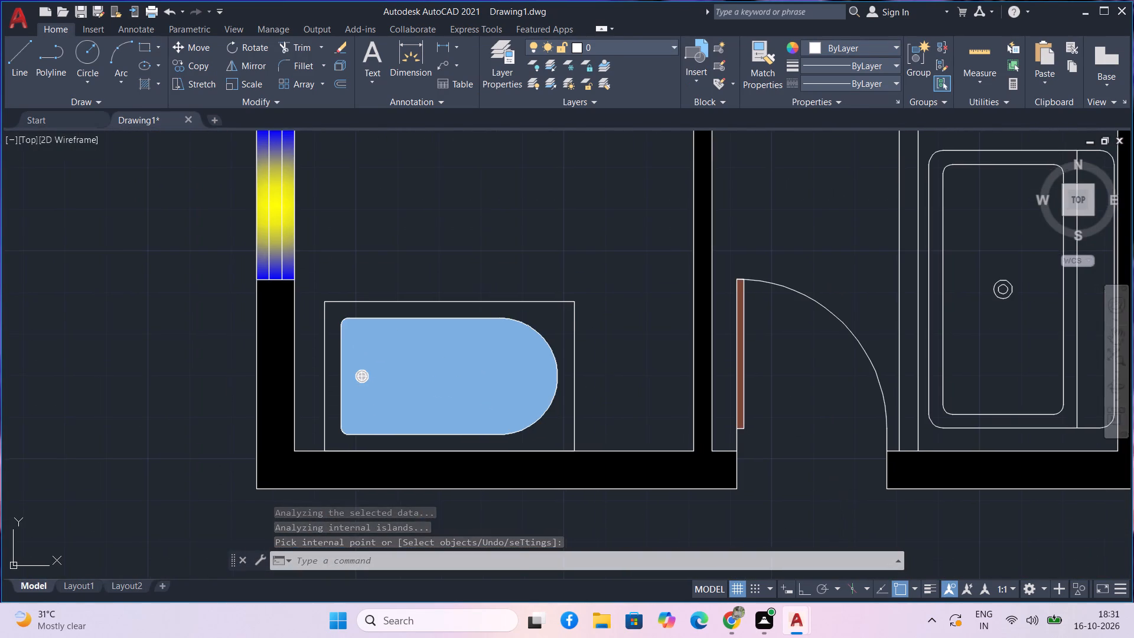
{"action": "middle_click_drag", "start_coordinate": [791, 472], "coordinate": [782, 500]}
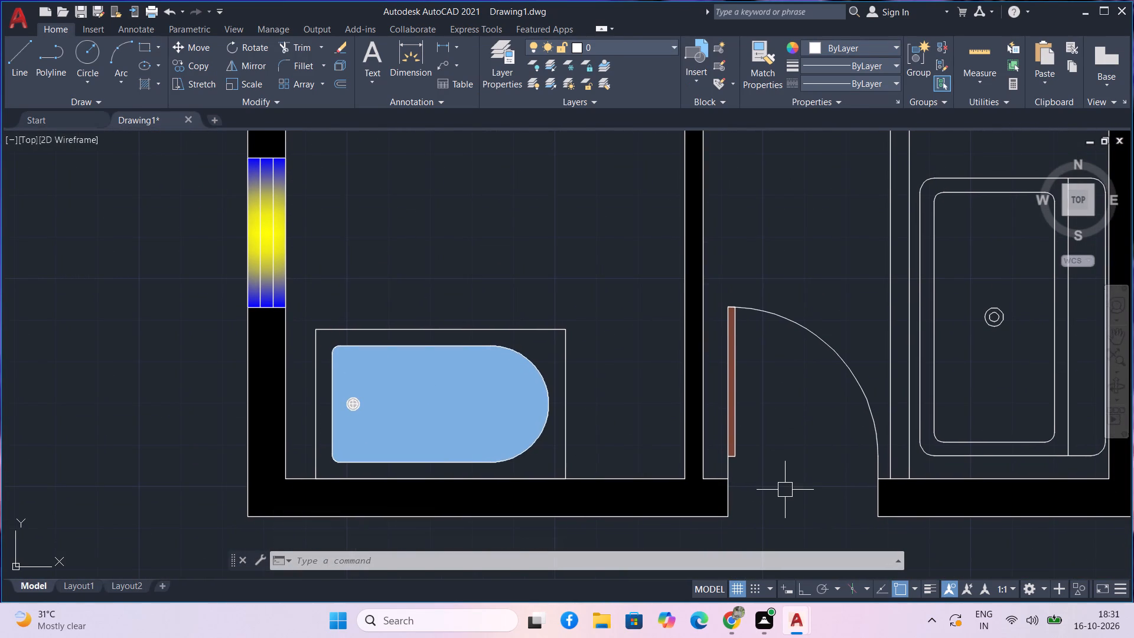
{"action": "type", "text": "h"}
{"action": "key", "text": "space"}
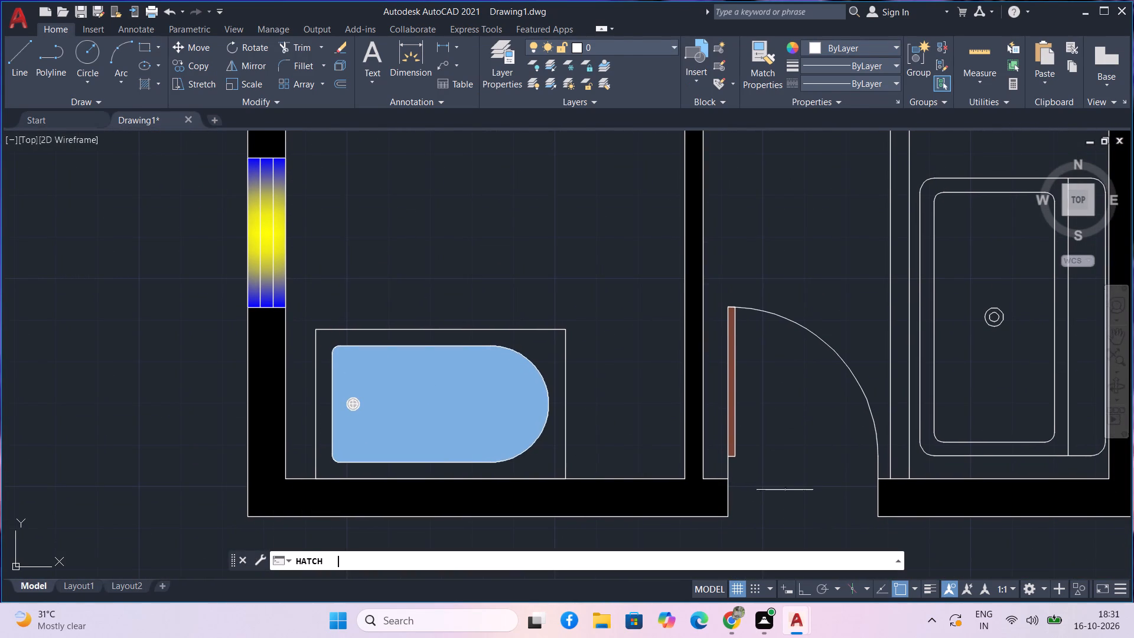
{"action": "left_click", "coordinate": [478, 63]}
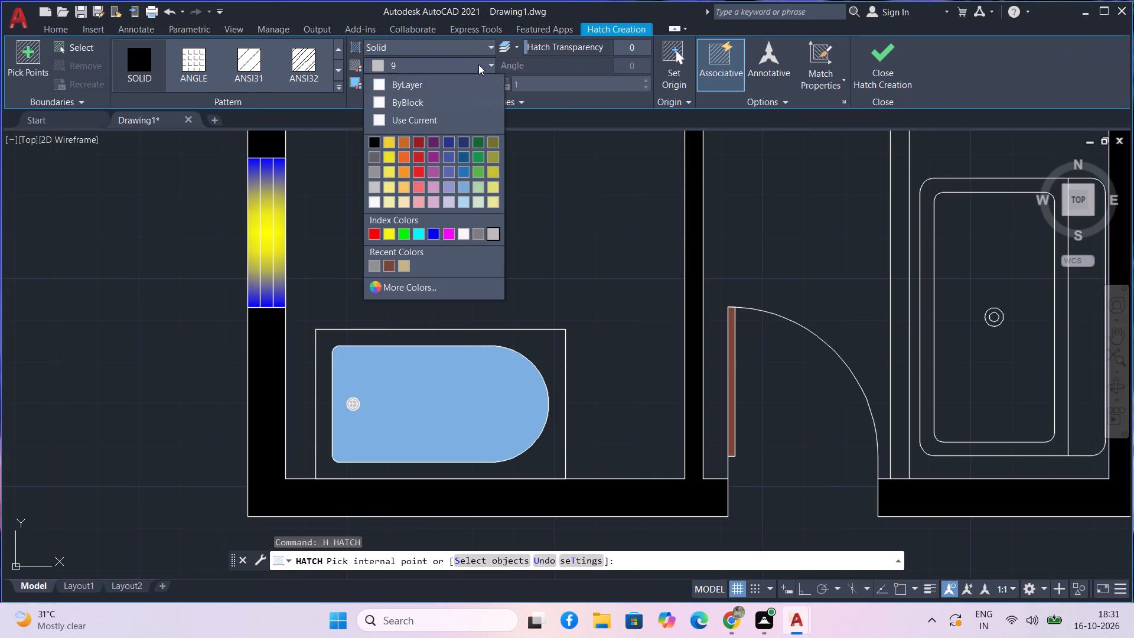
{"action": "left_click", "coordinate": [464, 229]}
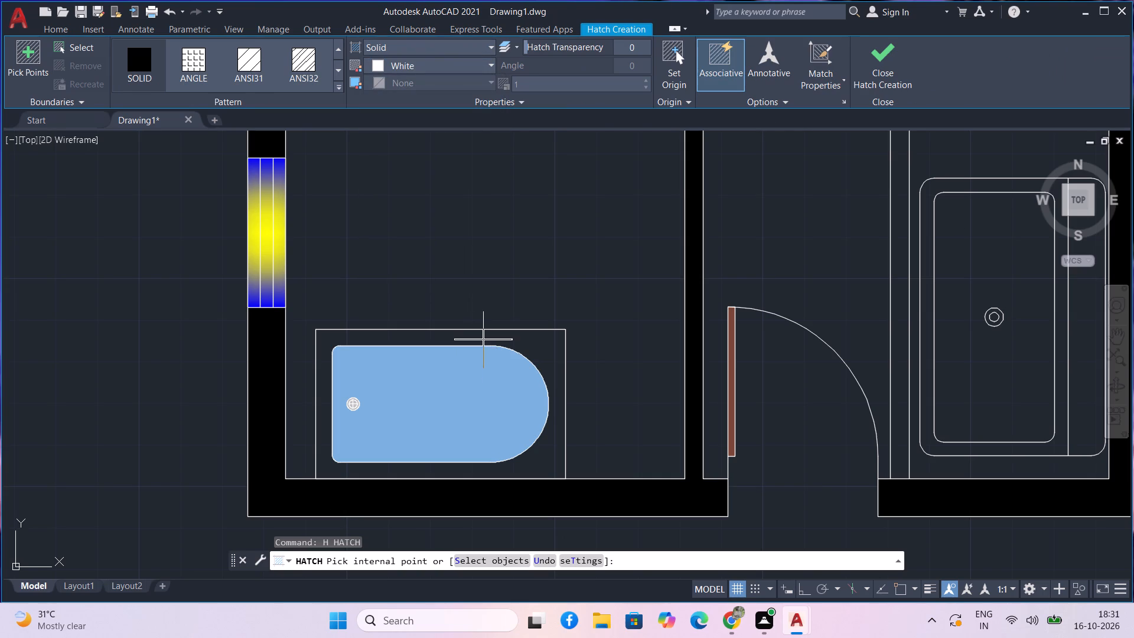
{"action": "middle_click_drag", "start_coordinate": [483, 340], "coordinate": [488, 273]}
{"action": "scroll", "coordinate": [486, 279], "scroll_direction": "up", "scroll_amount": 1}
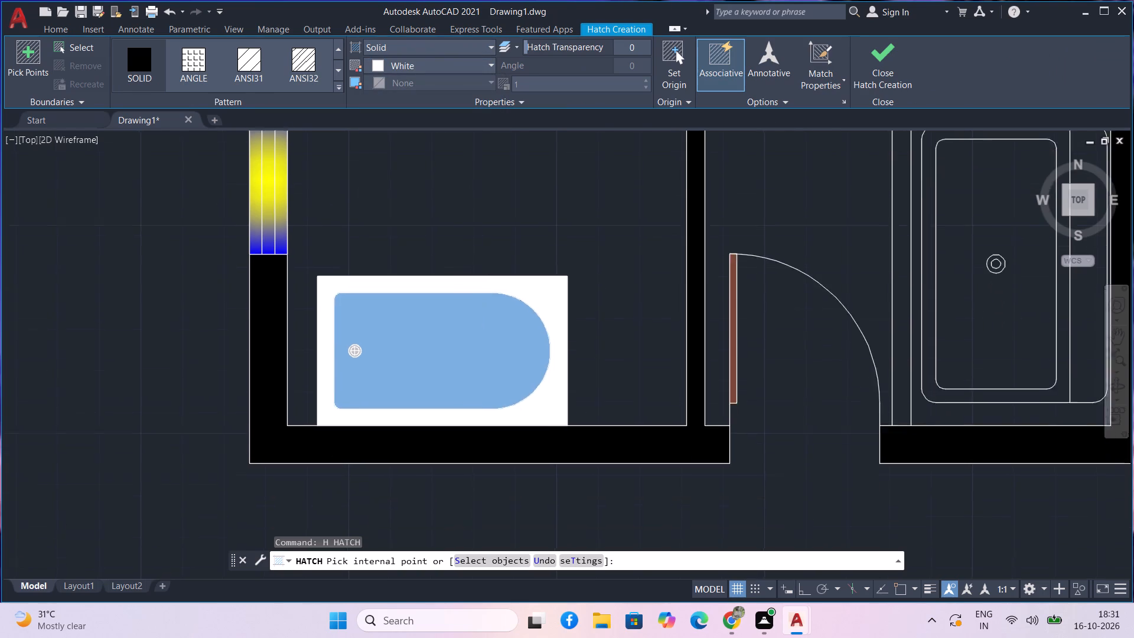
{"action": "middle_click_drag", "start_coordinate": [488, 273], "coordinate": [489, 272]}
{"action": "scroll", "coordinate": [319, 348], "scroll_direction": "up", "scroll_amount": 1}
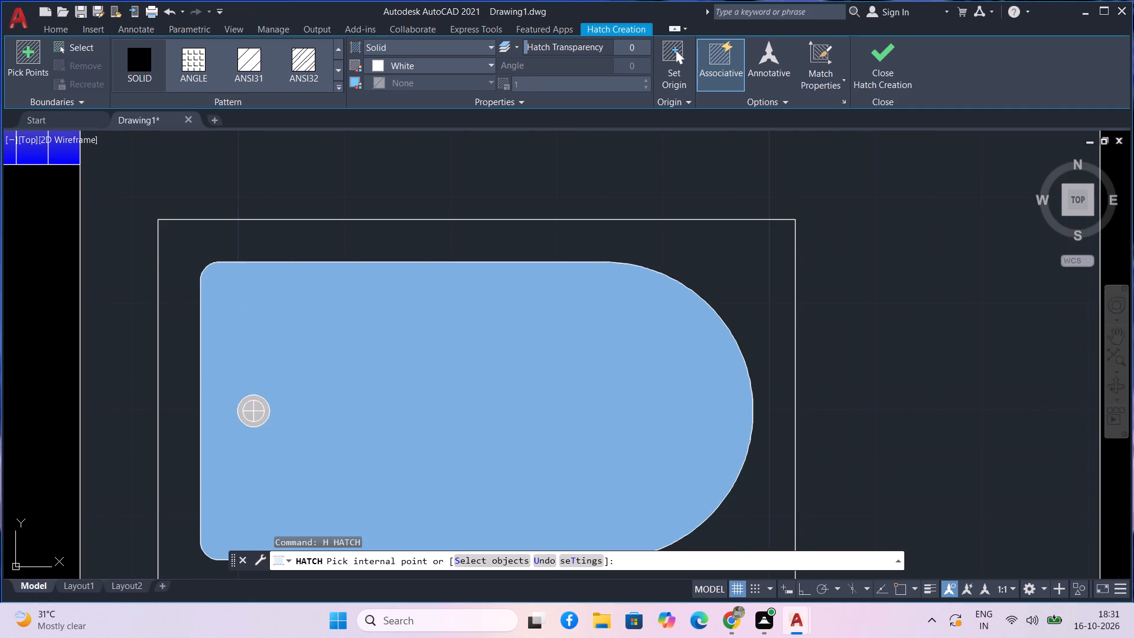
{"action": "middle_click_drag", "start_coordinate": [190, 258], "coordinate": [196, 208]}
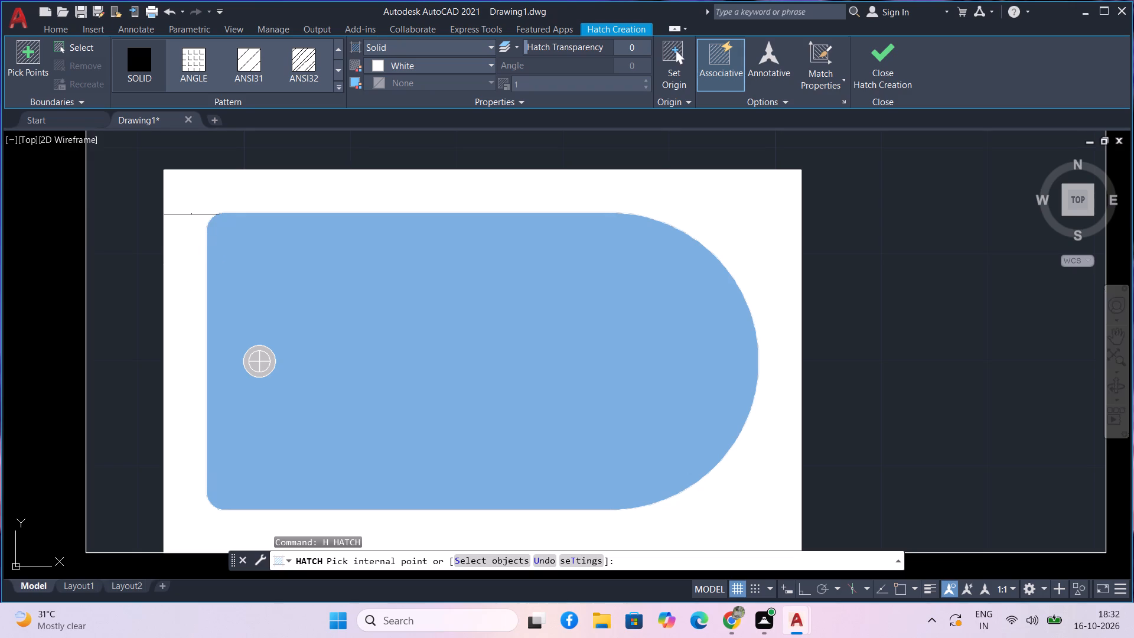
{"action": "left_click", "coordinate": [191, 214]}
{"action": "scroll", "coordinate": [191, 214], "scroll_direction": "down", "scroll_amount": 3}
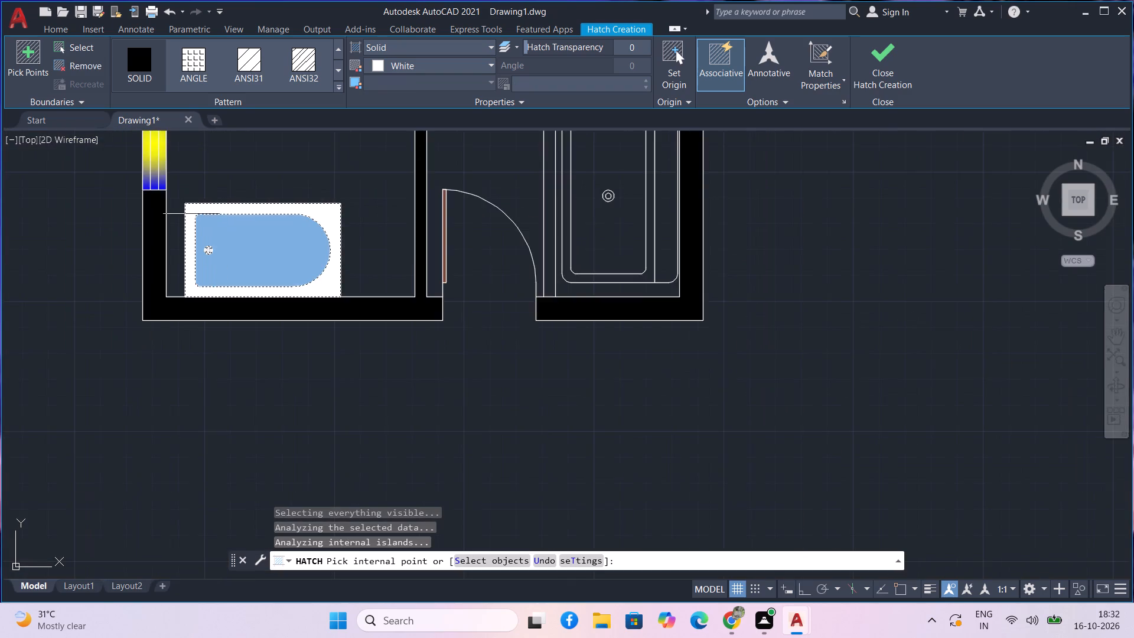
Look over the floor plan from the kitchen up to the sliding door and upper room, and finish the rim hatch.
{"action": "scroll", "coordinate": [208, 235], "scroll_direction": "down", "scroll_amount": 1}
{"action": "middle_click_drag", "start_coordinate": [274, 320], "coordinate": [276, 411]}
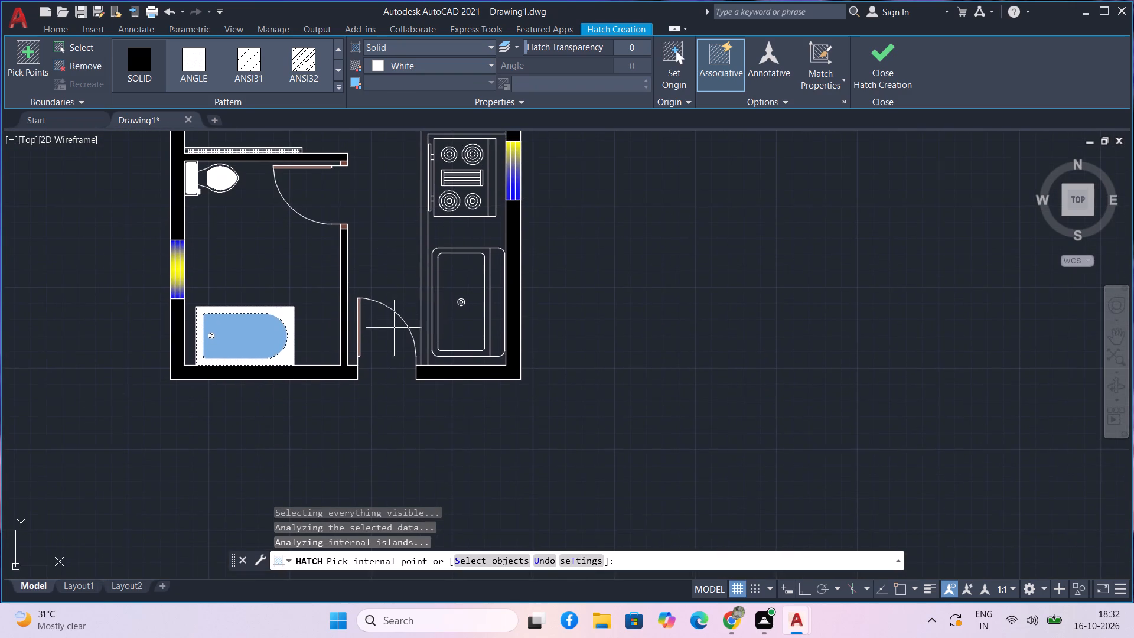
{"action": "scroll", "coordinate": [389, 317], "scroll_direction": "up", "scroll_amount": 2}
{"action": "scroll", "coordinate": [384, 311], "scroll_direction": "down", "scroll_amount": 2}
{"action": "middle_click_drag", "start_coordinate": [413, 297], "coordinate": [408, 382]}
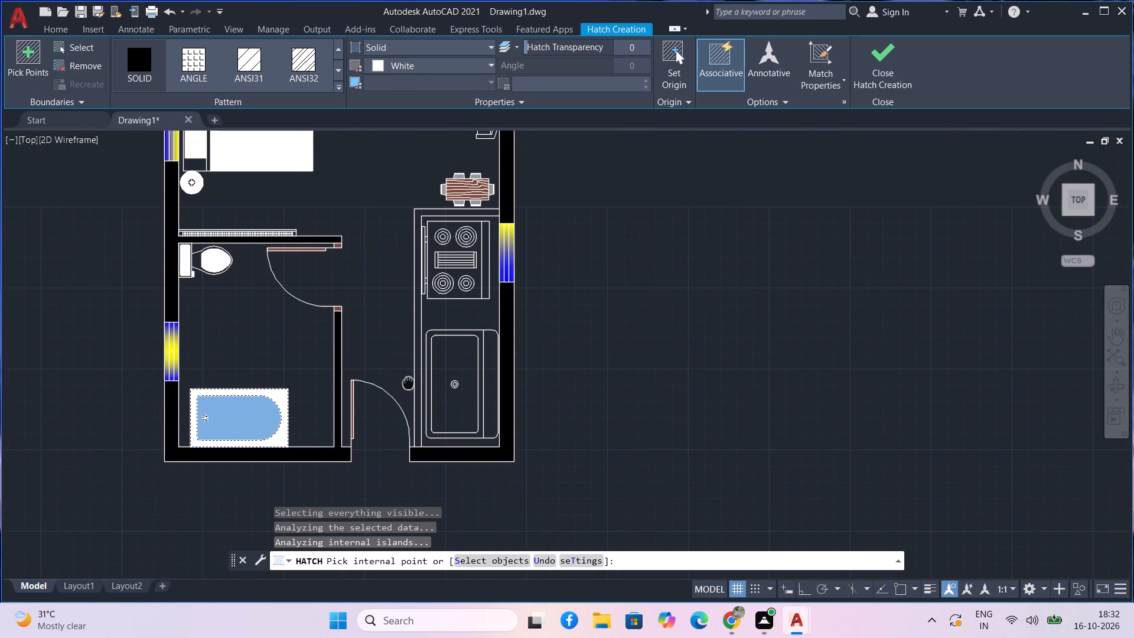
{"action": "middle_click_drag", "start_coordinate": [399, 291], "coordinate": [399, 353]}
{"action": "middle_click_drag", "start_coordinate": [408, 274], "coordinate": [409, 334]}
{"action": "scroll", "coordinate": [400, 283], "scroll_direction": "up", "scroll_amount": 1}
{"action": "middle_click_drag", "start_coordinate": [400, 289], "coordinate": [400, 330]}
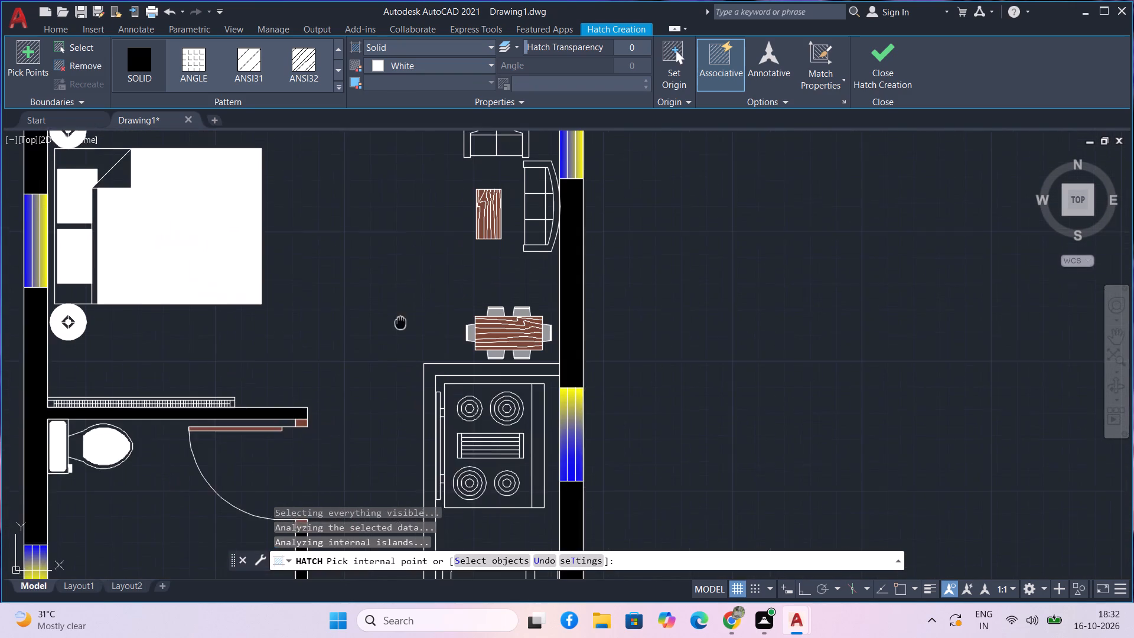
{"action": "middle_click_drag", "start_coordinate": [400, 330], "coordinate": [400, 346]}
{"action": "scroll", "coordinate": [400, 346], "scroll_direction": "down", "scroll_amount": 1}
{"action": "middle_click_drag", "start_coordinate": [400, 346], "coordinate": [400, 373]}
{"action": "middle_click_drag", "start_coordinate": [398, 282], "coordinate": [398, 323]}
{"action": "scroll", "coordinate": [364, 220], "scroll_direction": "up", "scroll_amount": 1}
{"action": "scroll", "coordinate": [356, 282], "scroll_direction": "up", "scroll_amount": 2}
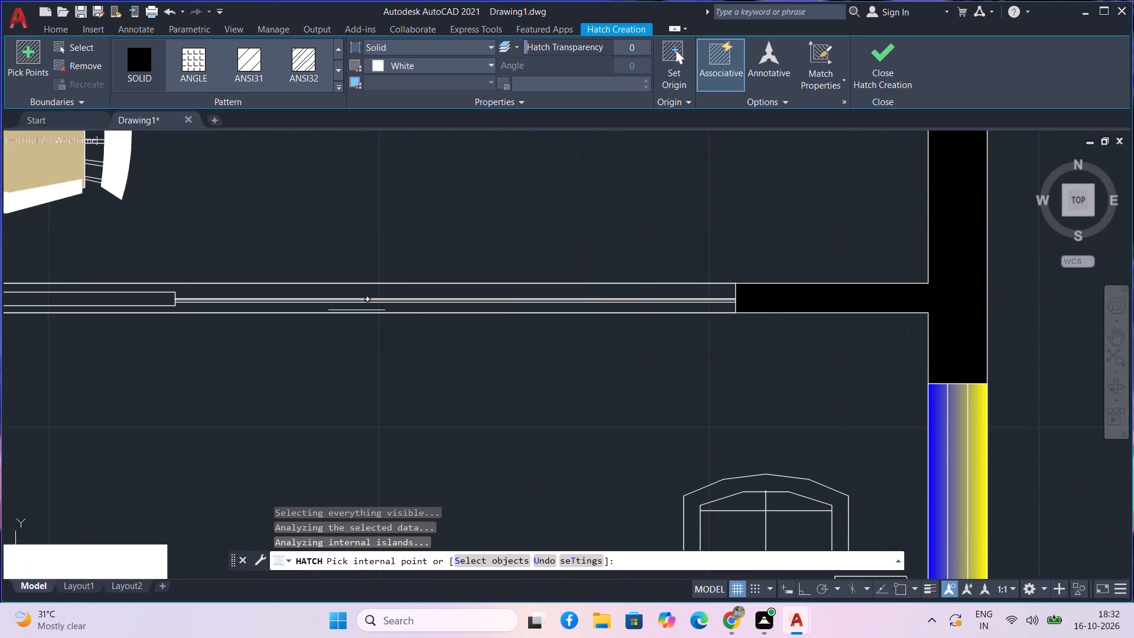
{"action": "scroll", "coordinate": [357, 310], "scroll_direction": "up", "scroll_amount": 3}
{"action": "scroll", "coordinate": [355, 300], "scroll_direction": "down", "scroll_amount": 6}
{"action": "middle_click_drag", "start_coordinate": [374, 258], "coordinate": [375, 267]}
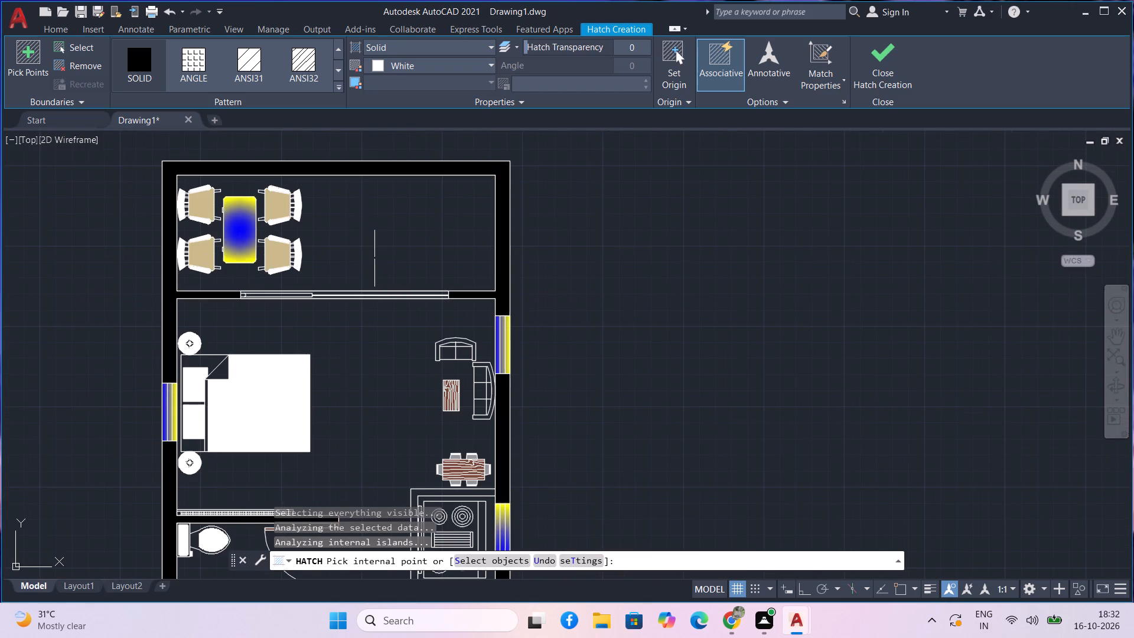
{"action": "middle_click_drag", "start_coordinate": [375, 267], "coordinate": [375, 294]}
{"action": "key", "text": "space"}
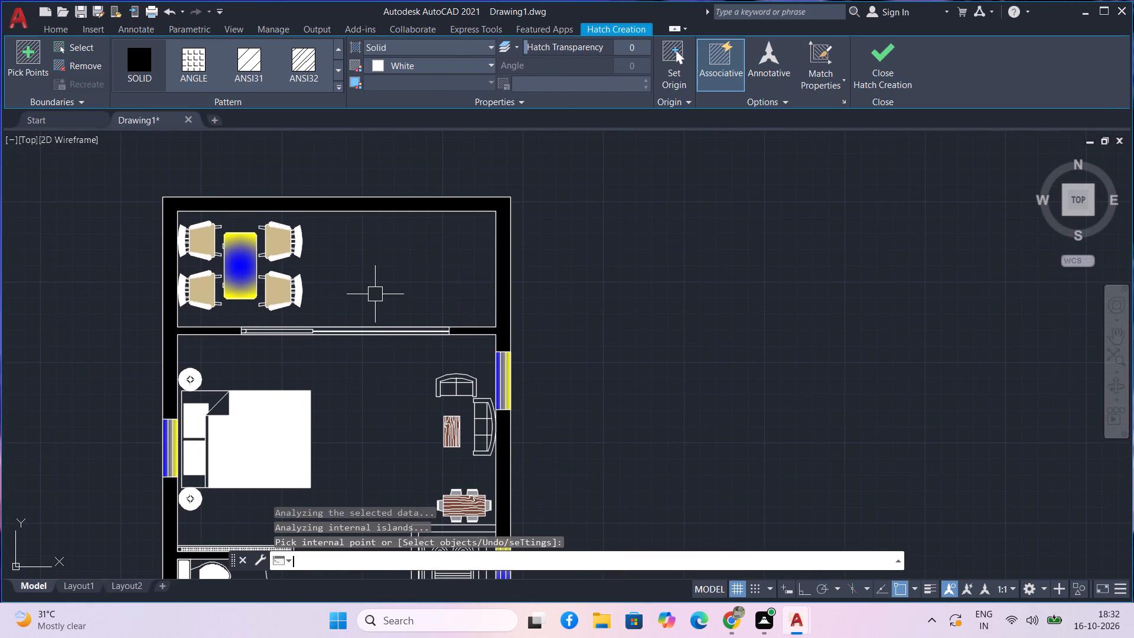
Apply a blue-yellow GR_CYLIN gradient hatch to the sliding door's frame, panels and thin track between the dining room and bedroom.
{"action": "type", "text": "h"}
{"action": "key", "text": "space"}
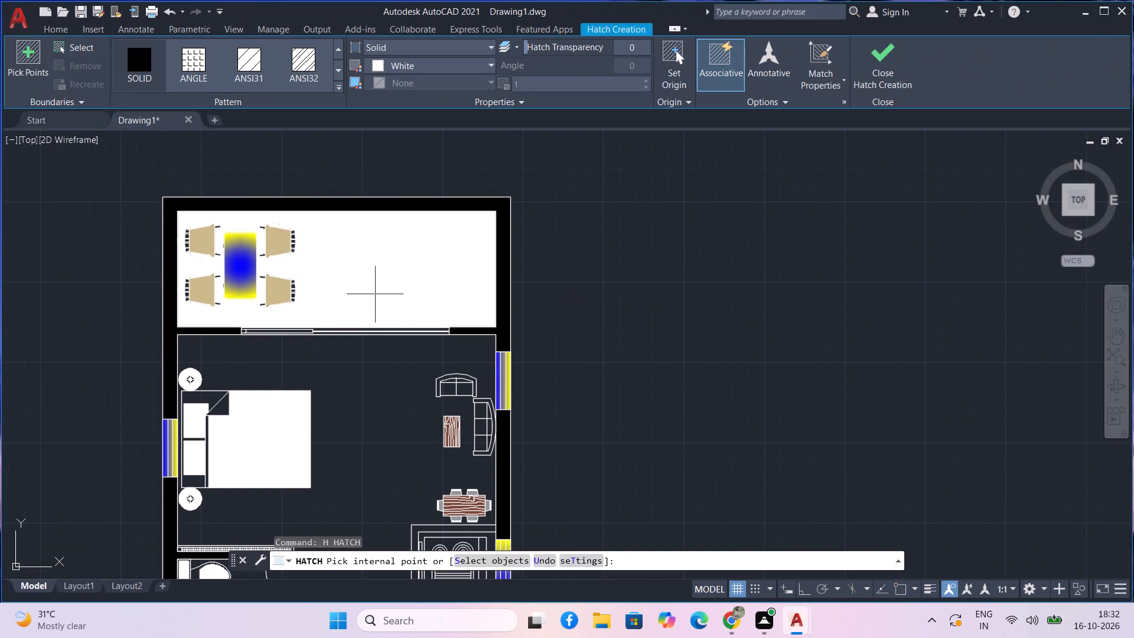
{"action": "left_click", "coordinate": [337, 87]}
{"action": "scroll", "coordinate": [262, 145], "scroll_direction": "down", "scroll_amount": 7}
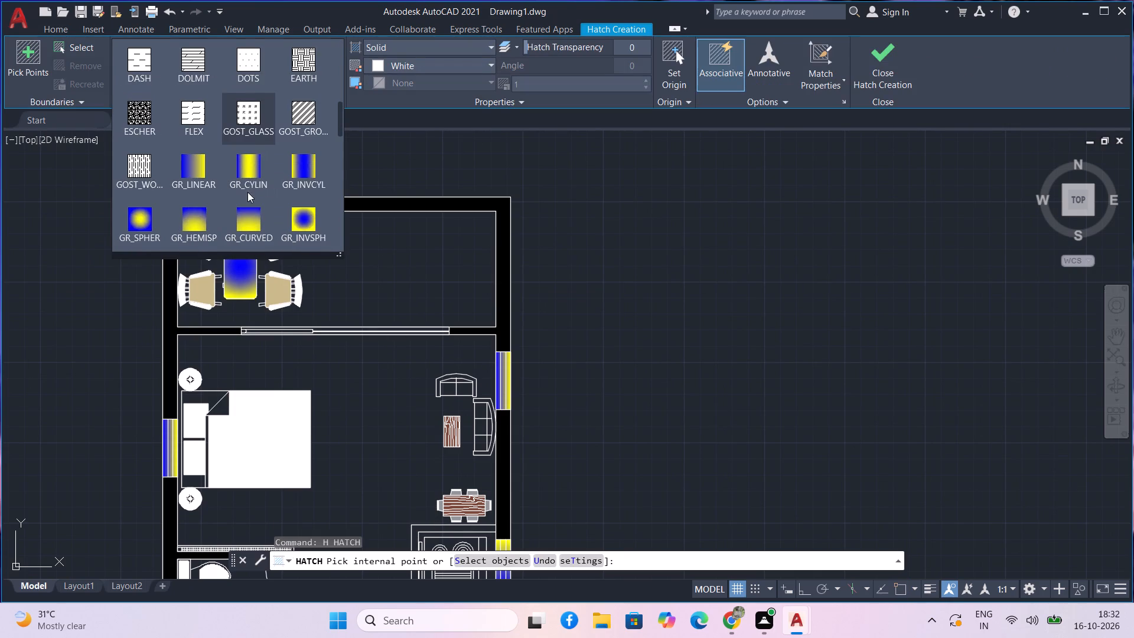
{"action": "left_click", "coordinate": [250, 180]}
{"action": "scroll", "coordinate": [265, 335], "scroll_direction": "up", "scroll_amount": 3}
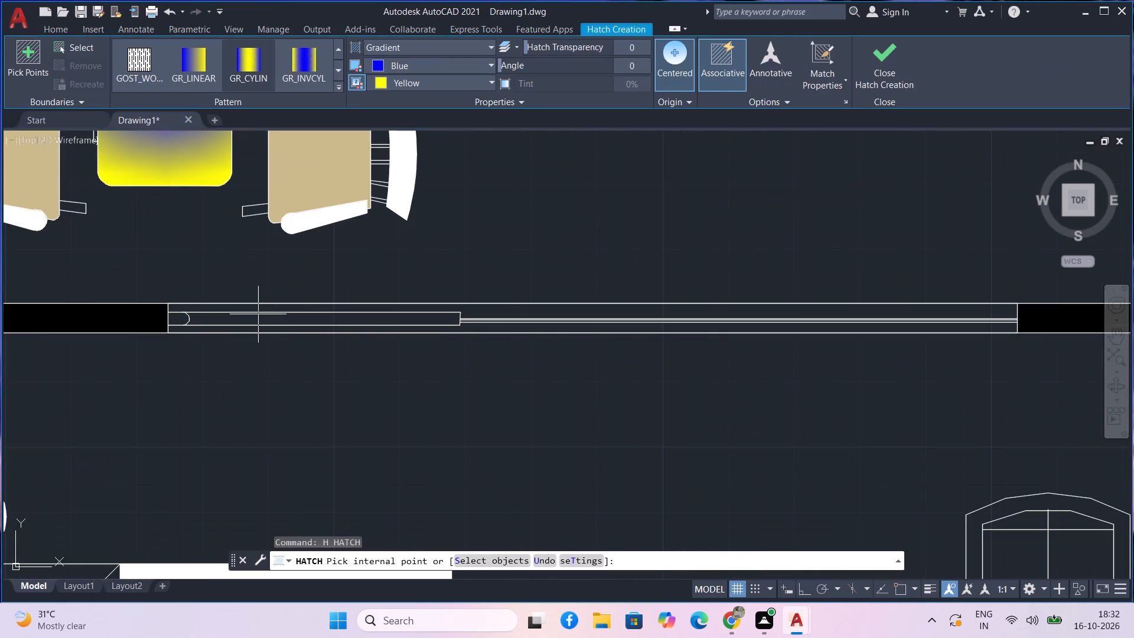
{"action": "middle_click_drag", "start_coordinate": [259, 311], "coordinate": [250, 277]}
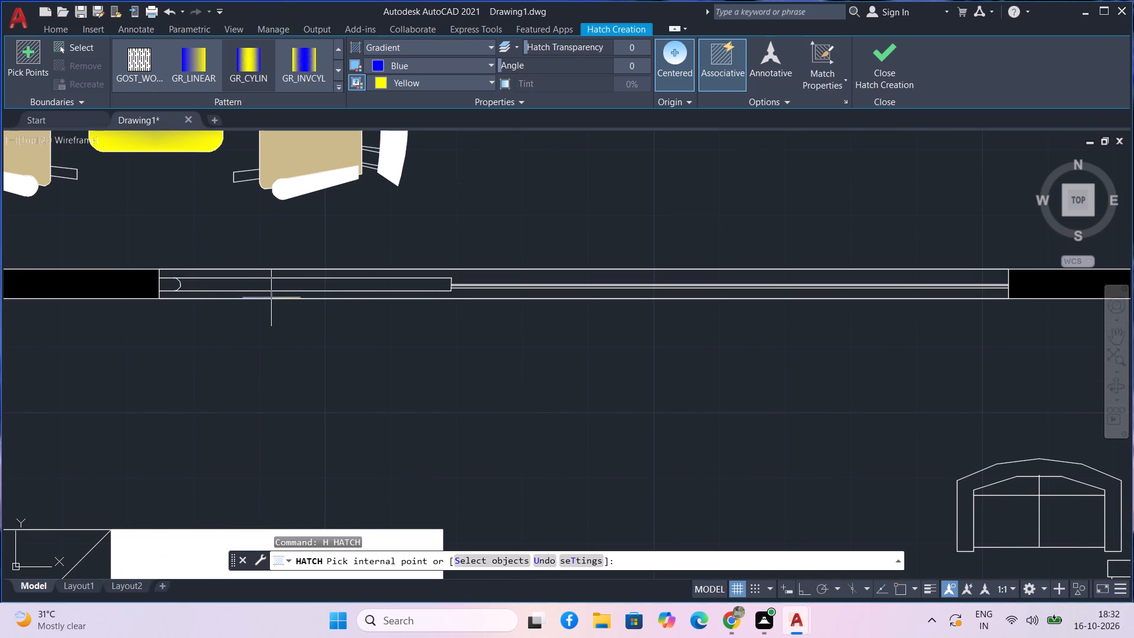
{"action": "left_click", "coordinate": [271, 298]}
{"action": "left_click", "coordinate": [271, 289]}
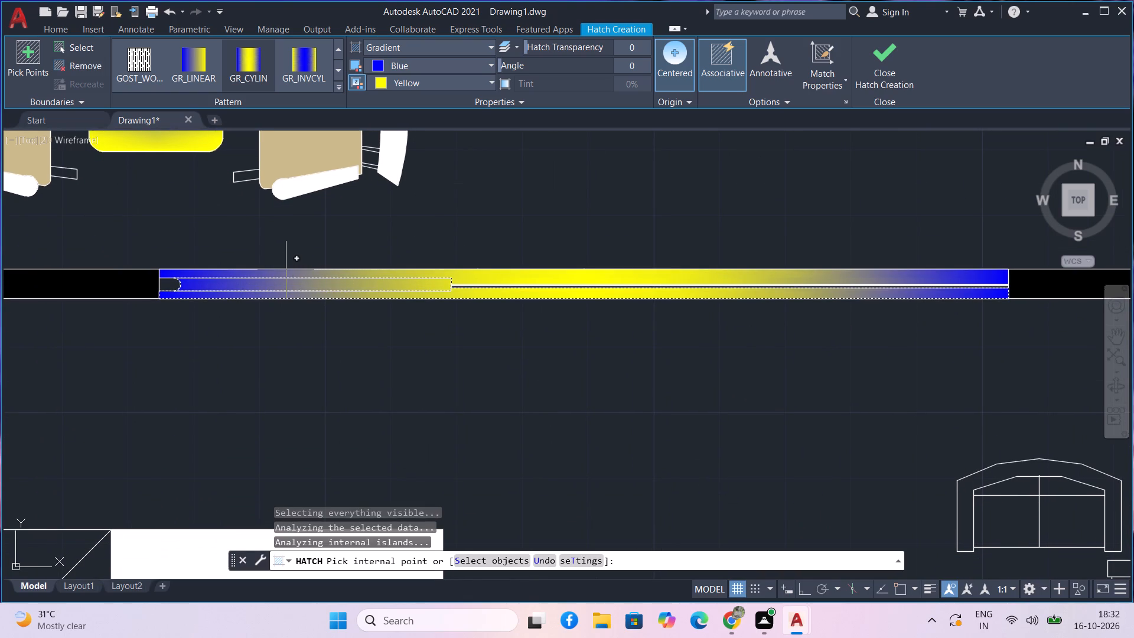
{"action": "left_click", "coordinate": [286, 269]}
{"action": "scroll", "coordinate": [500, 285], "scroll_direction": "up", "scroll_amount": 4}
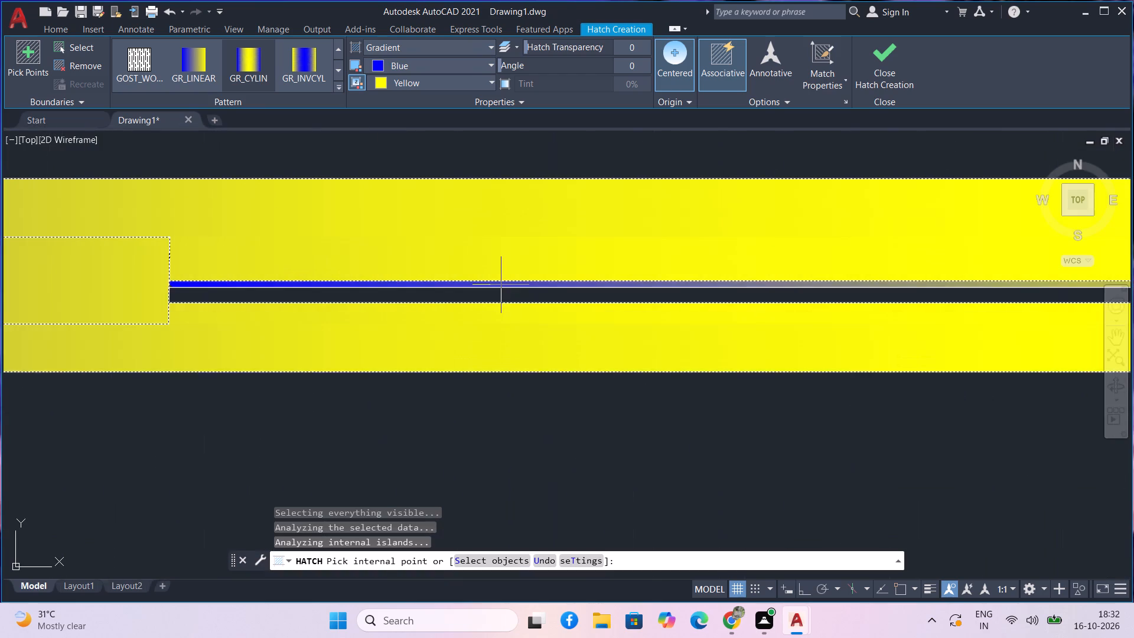
{"action": "scroll", "coordinate": [501, 285], "scroll_direction": "up", "scroll_amount": 2}
{"action": "left_click", "coordinate": [501, 285]}
{"action": "scroll", "coordinate": [501, 291], "scroll_direction": "down", "scroll_amount": 3}
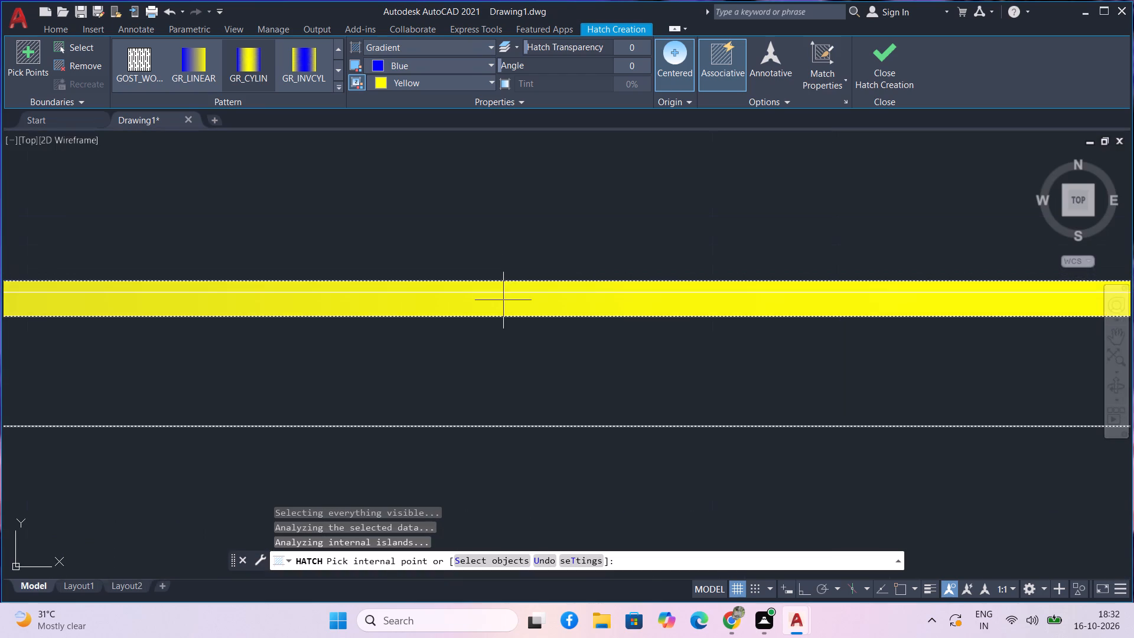
{"action": "scroll", "coordinate": [503, 300], "scroll_direction": "down", "scroll_amount": 8}
{"action": "scroll", "coordinate": [503, 304], "scroll_direction": "up", "scroll_amount": 1}
{"action": "scroll", "coordinate": [503, 304], "scroll_direction": "down", "scroll_amount": 1}
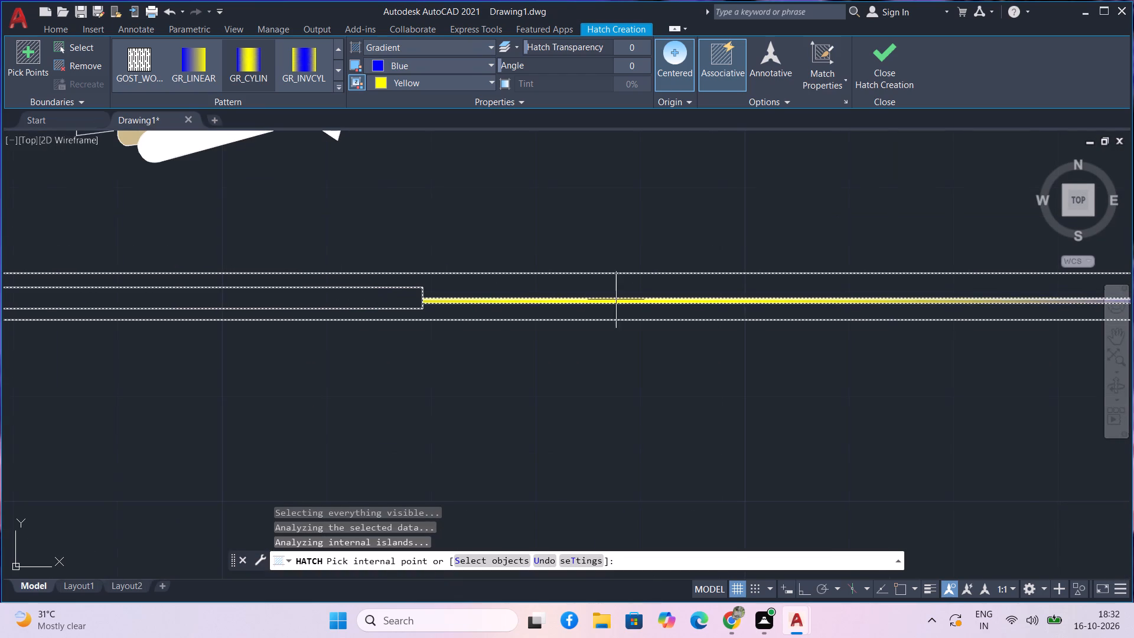
{"action": "scroll", "coordinate": [616, 307], "scroll_direction": "down", "scroll_amount": 2}
{"action": "scroll", "coordinate": [537, 297], "scroll_direction": "up", "scroll_amount": 1}
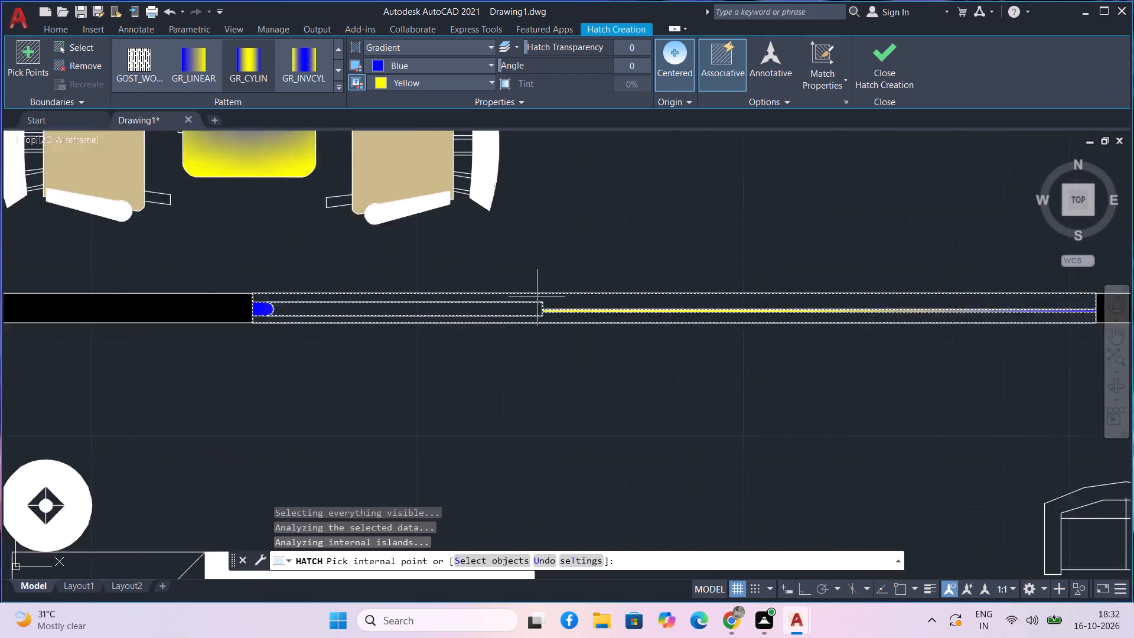
{"action": "scroll", "coordinate": [537, 297], "scroll_direction": "up", "scroll_amount": 2}
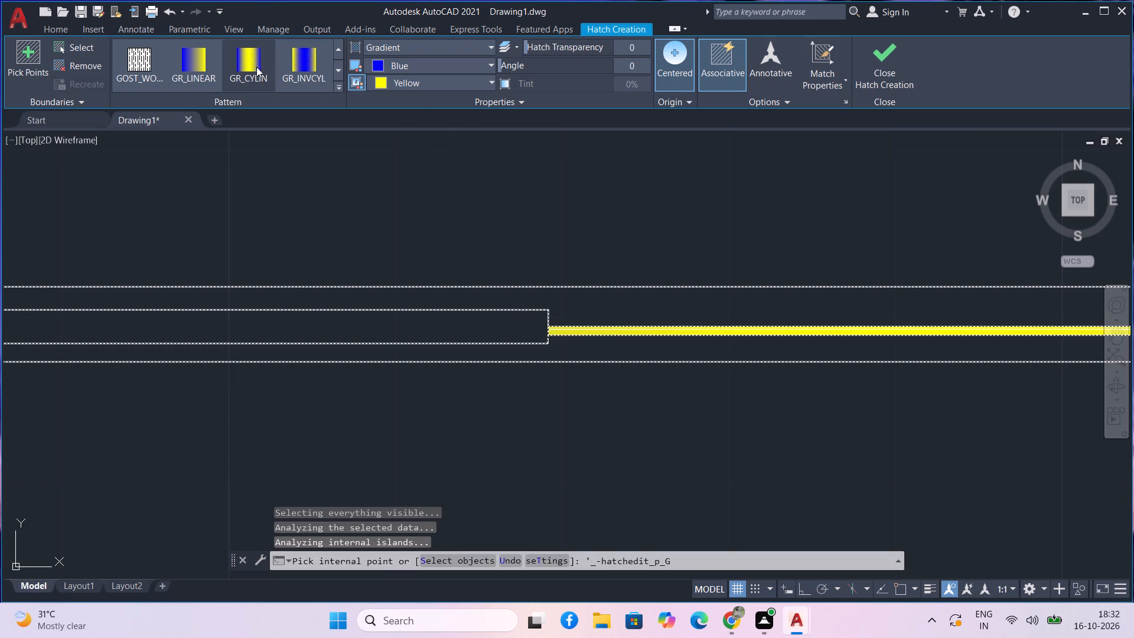
Switch the sliding door hatch to the GR_LINEAR gradient, try picking the frame and long panel again, and finish the hatch.
{"action": "left_click", "coordinate": [196, 66]}
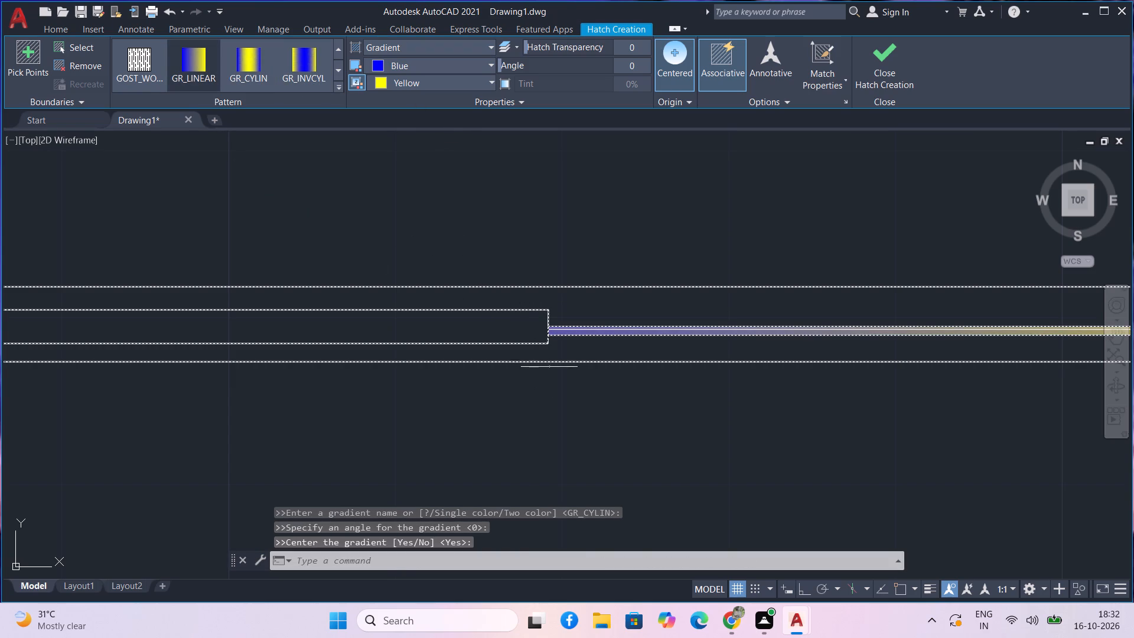
{"action": "left_click", "coordinate": [568, 355]}
{"action": "left_click", "coordinate": [567, 351]}
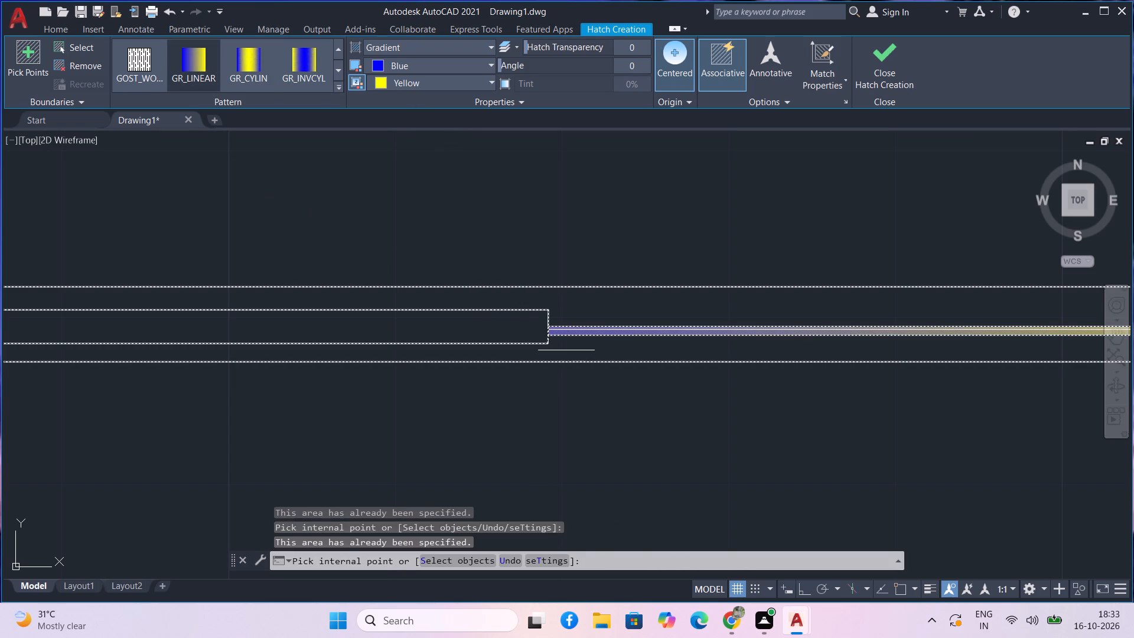
{"action": "scroll", "coordinate": [563, 341], "scroll_direction": "down", "scroll_amount": 10}
{"action": "scroll", "coordinate": [559, 331], "scroll_direction": "up", "scroll_amount": 1}
{"action": "scroll", "coordinate": [557, 327], "scroll_direction": "down", "scroll_amount": 1}
{"action": "scroll", "coordinate": [556, 327], "scroll_direction": "up", "scroll_amount": 3}
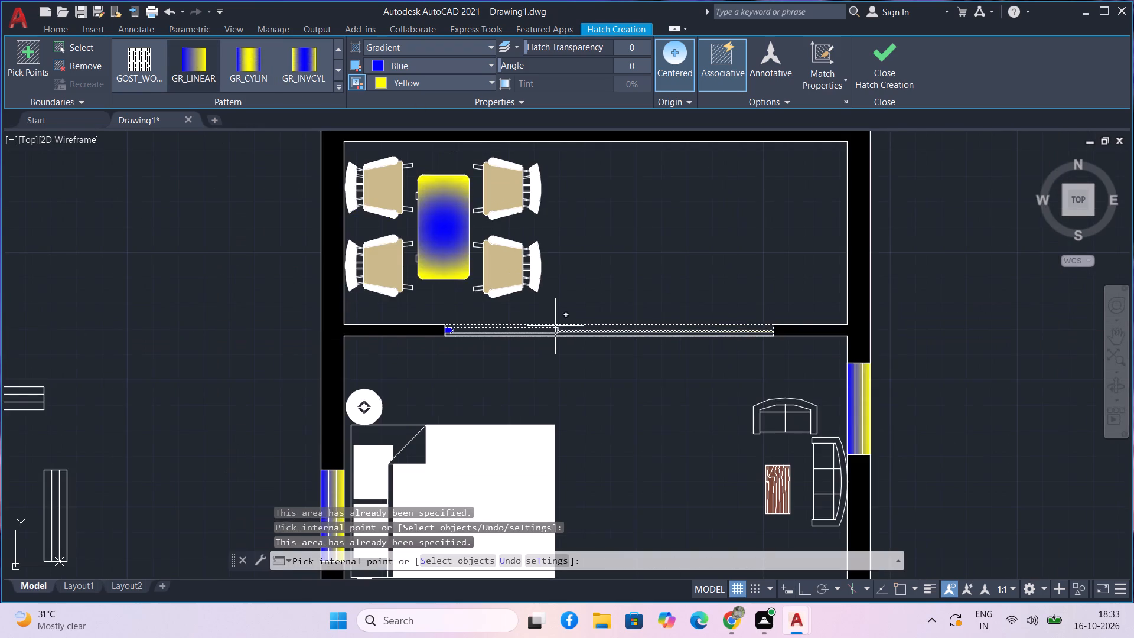
{"action": "scroll", "coordinate": [554, 332], "scroll_direction": "up", "scroll_amount": 2}
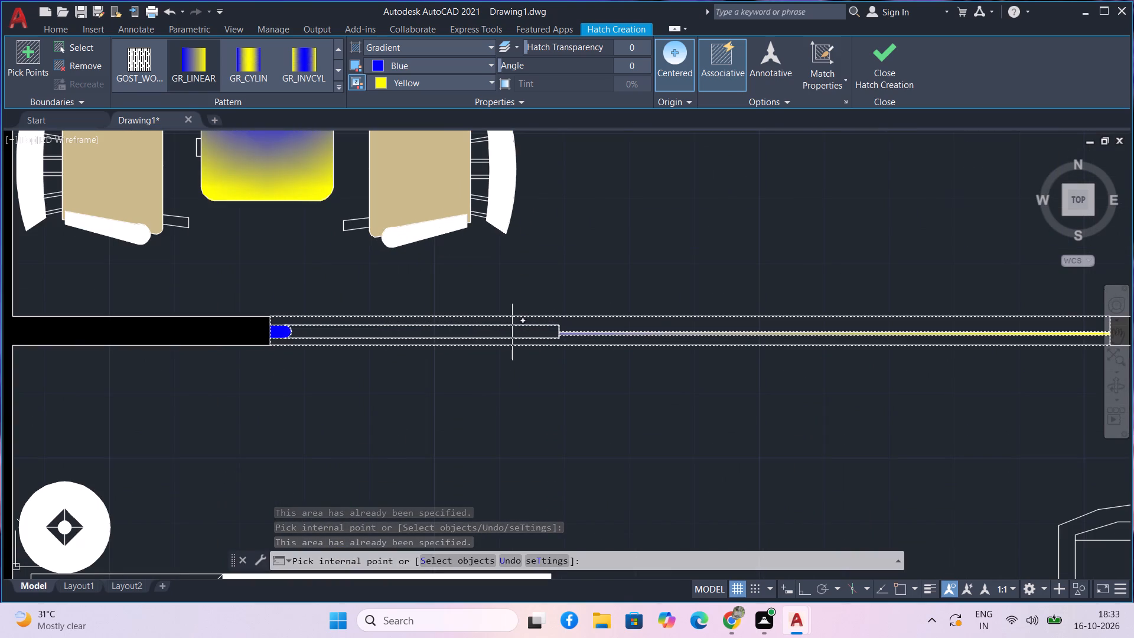
{"action": "left_click", "coordinate": [512, 333]}
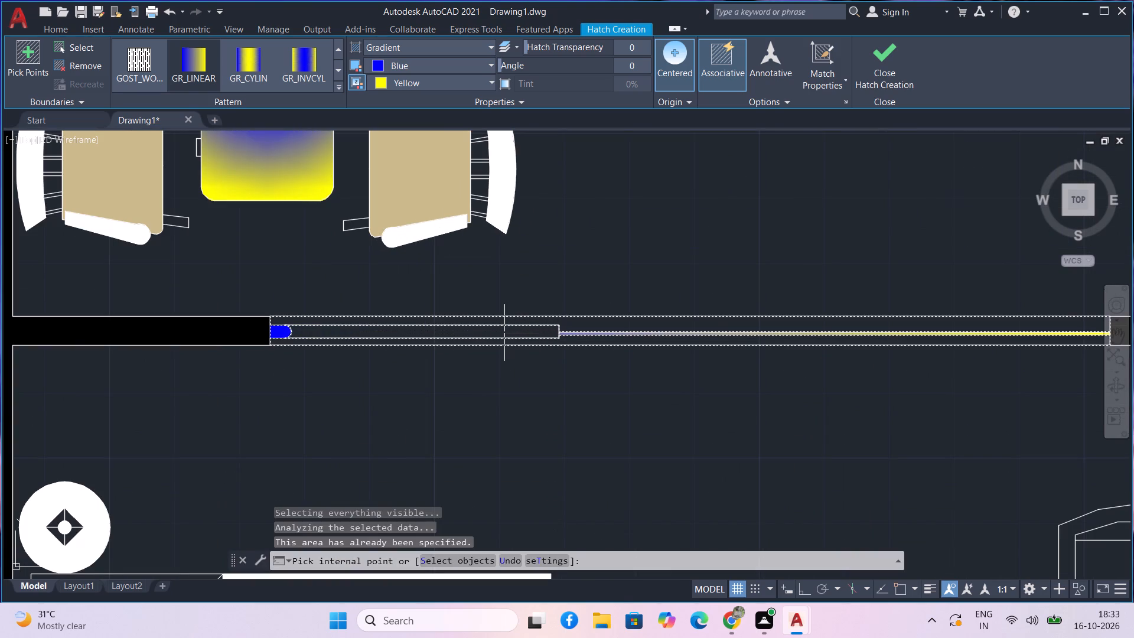
{"action": "left_click", "coordinate": [448, 332]}
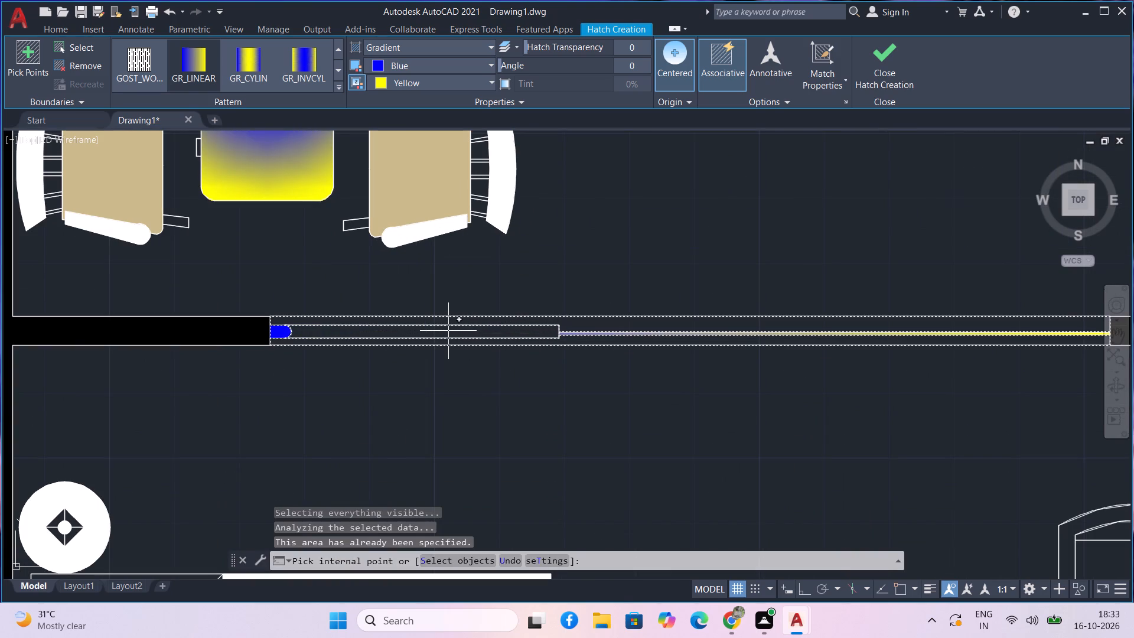
{"action": "scroll", "coordinate": [446, 333], "scroll_direction": "down", "scroll_amount": 3}
{"action": "scroll", "coordinate": [446, 333], "scroll_direction": "up", "scroll_amount": 2}
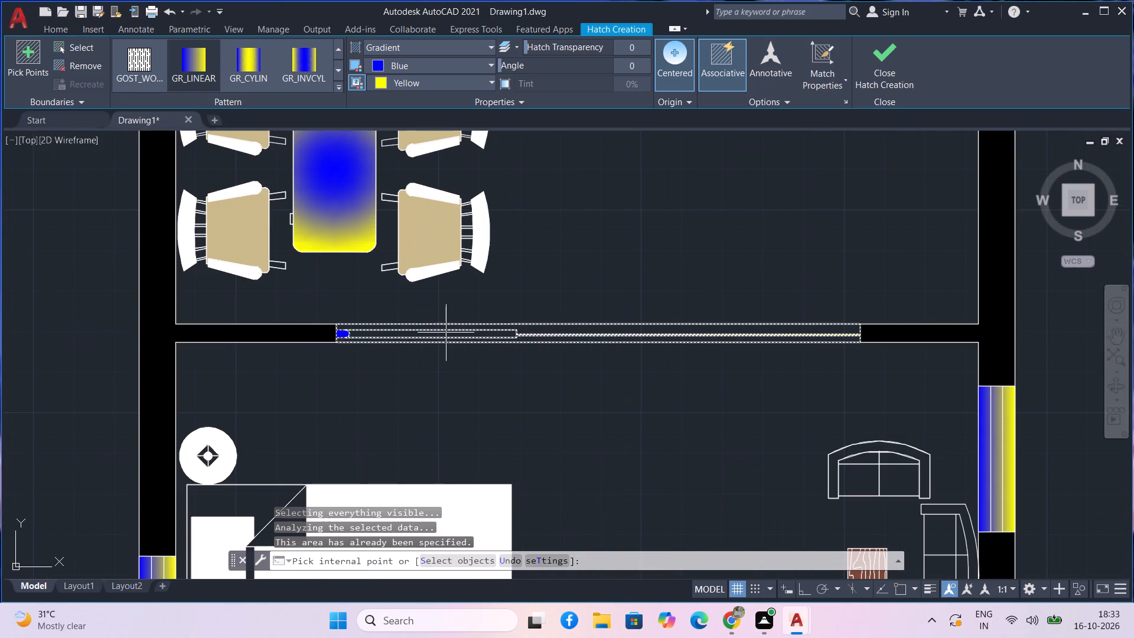
{"action": "key", "text": "space"}
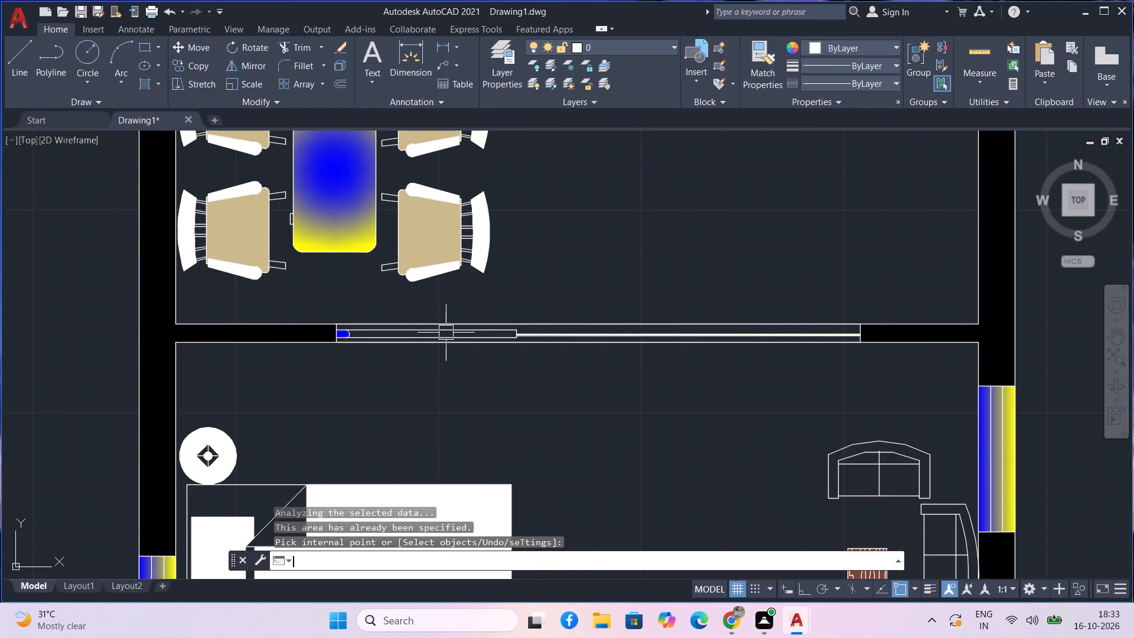
Apply a new blue-yellow GR_CYLIN gradient hatch to the sliding door's frame strips above and below the panels.
{"action": "type", "text": "h"}
{"action": "key", "text": "space"}
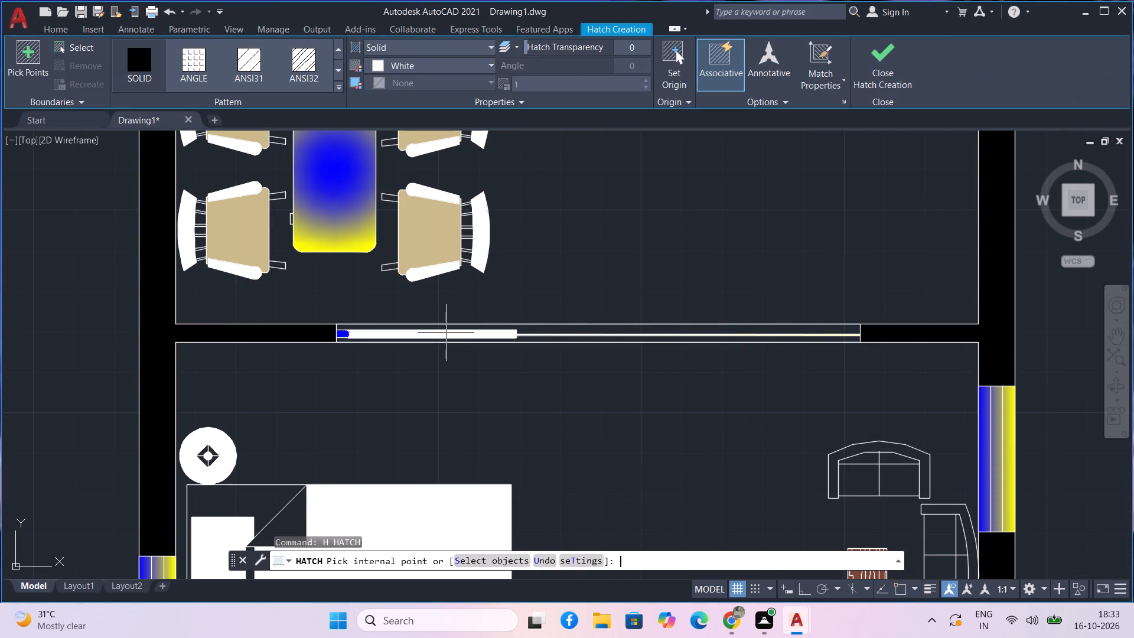
{"action": "left_click", "coordinate": [335, 84]}
{"action": "scroll", "coordinate": [318, 86], "scroll_direction": "down", "scroll_amount": 5}
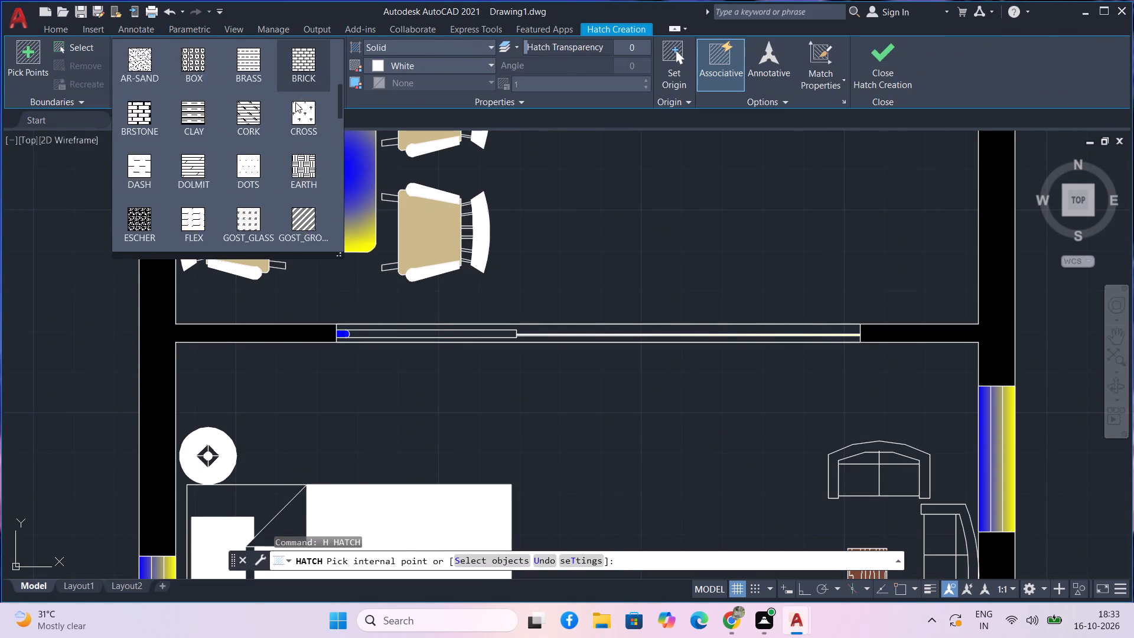
{"action": "scroll", "coordinate": [295, 102], "scroll_direction": "down", "scroll_amount": 2}
{"action": "left_click", "coordinate": [241, 170]}
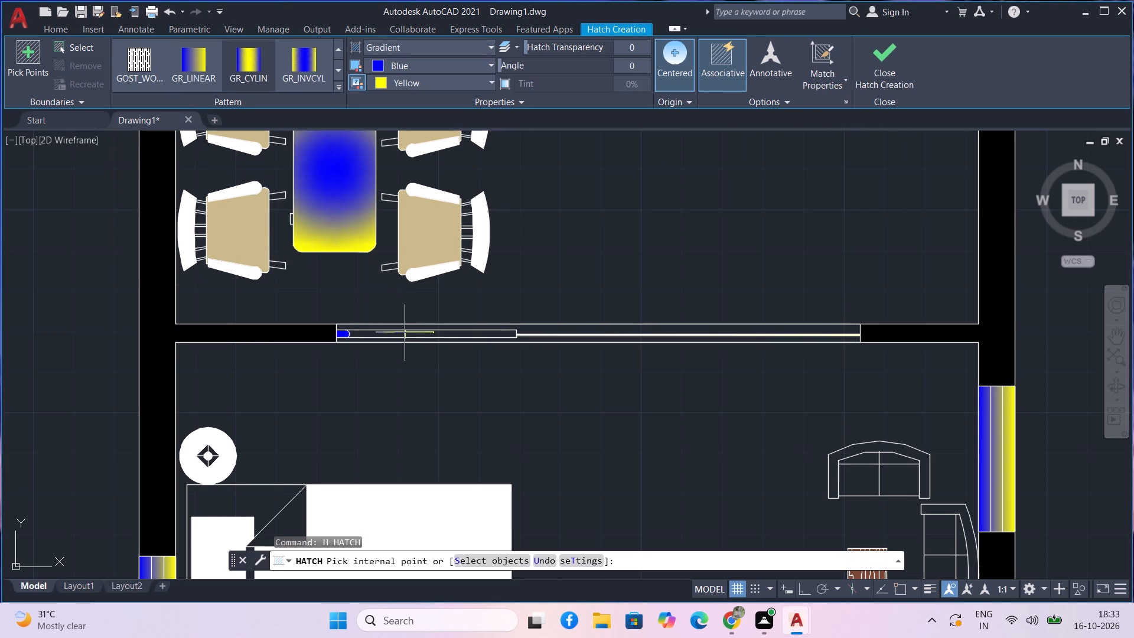
{"action": "middle_click_drag", "start_coordinate": [406, 328], "coordinate": [333, 232]}
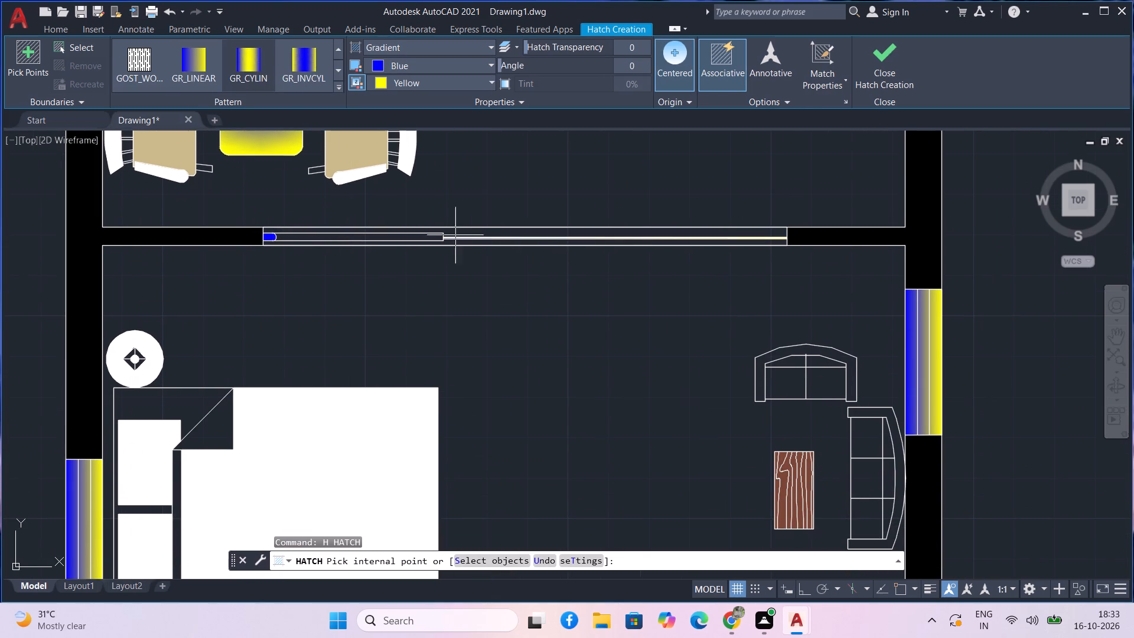
{"action": "left_click", "coordinate": [473, 230]}
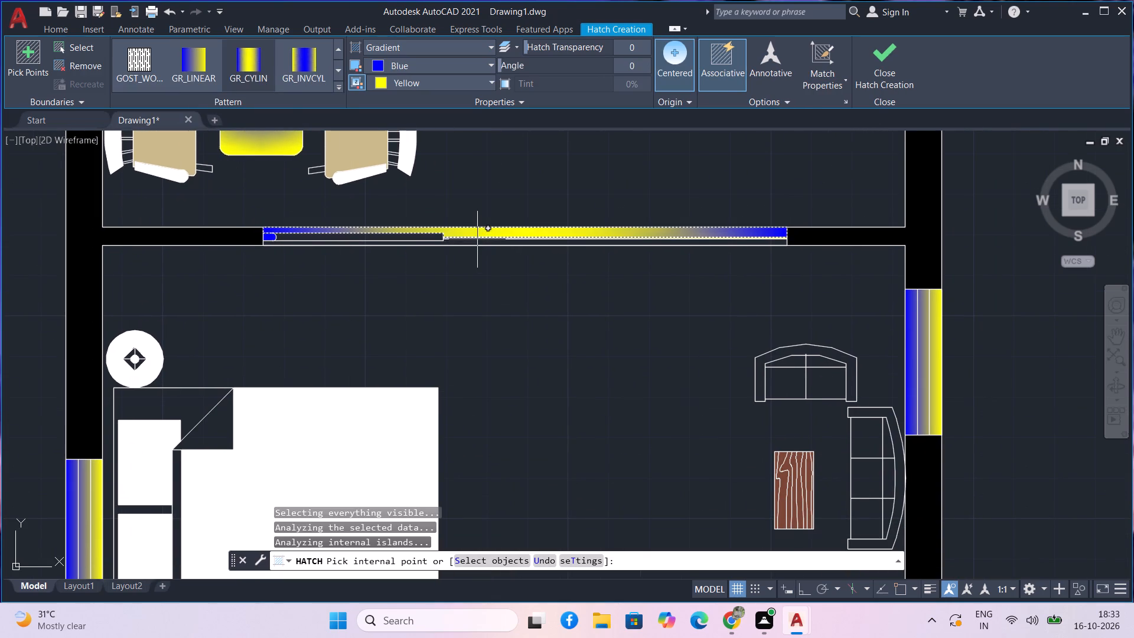
{"action": "scroll", "coordinate": [477, 239], "scroll_direction": "up", "scroll_amount": 2}
{"action": "left_click", "coordinate": [484, 250]}
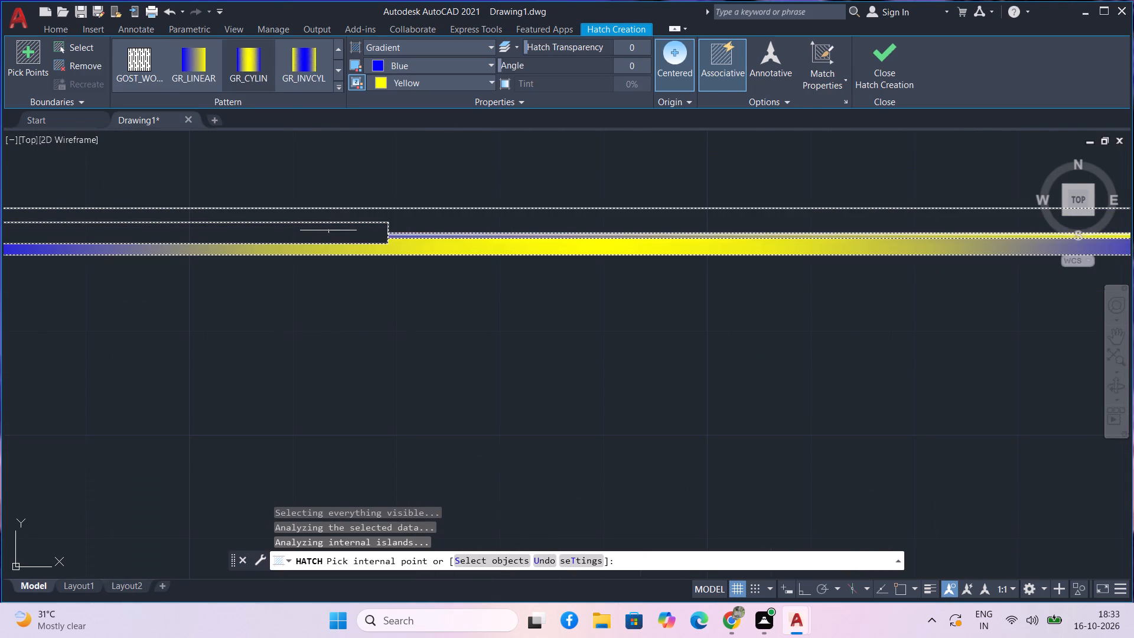
{"action": "left_click", "coordinate": [309, 233]}
{"action": "scroll", "coordinate": [418, 224], "scroll_direction": "down", "scroll_amount": 1}
{"action": "middle_click_drag", "start_coordinate": [418, 224], "coordinate": [203, 227]}
{"action": "left_click", "coordinate": [266, 222]}
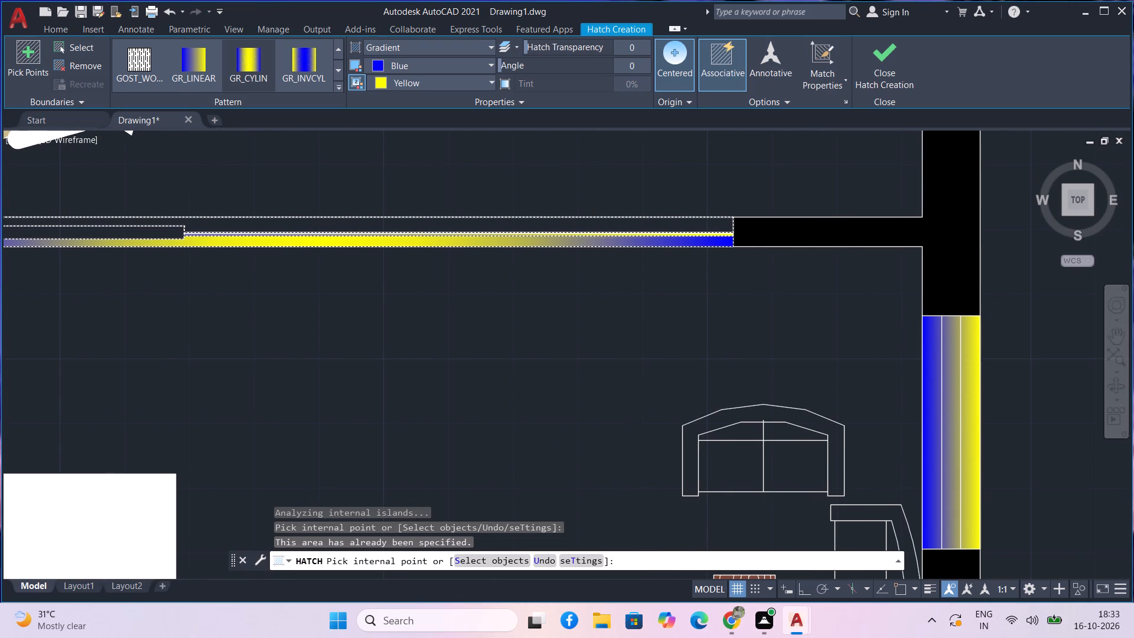
{"action": "scroll", "coordinate": [267, 229], "scroll_direction": "down", "scroll_amount": 1}
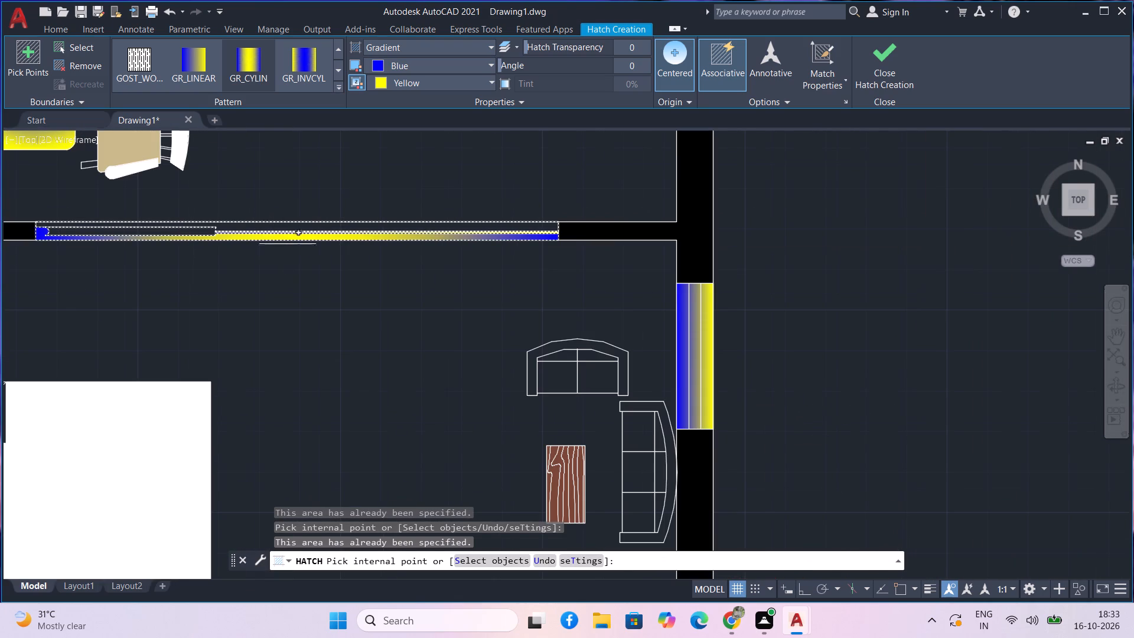
{"action": "middle_click_drag", "start_coordinate": [166, 226], "coordinate": [209, 228]}
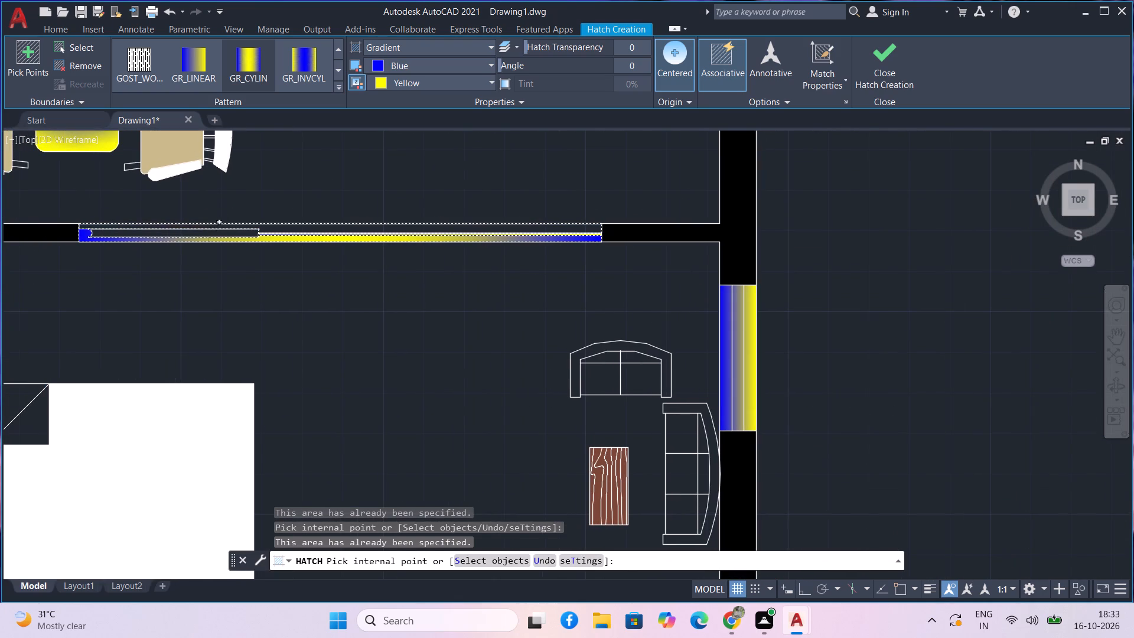
{"action": "left_click", "coordinate": [202, 226]}
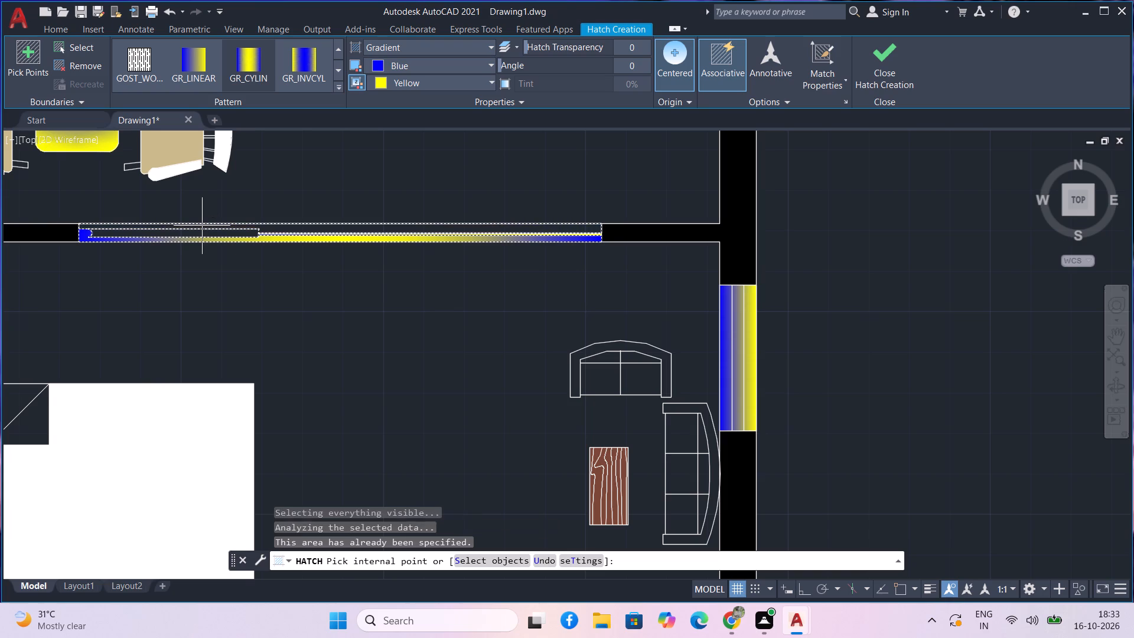
{"action": "scroll", "coordinate": [202, 226], "scroll_direction": "up", "scroll_amount": 2}
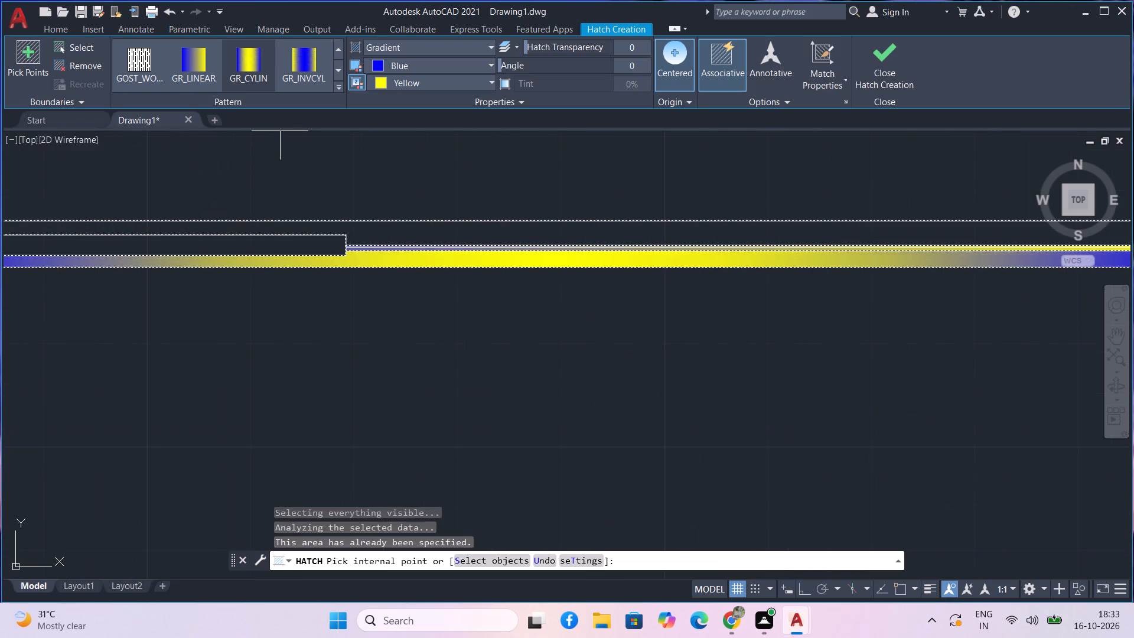
Change the sliding door's frame hatch to the GR_INVCYL gradient, try picking the upper strip again, and finish the hatch.
{"action": "left_click_drag", "start_coordinate": [294, 66], "coordinate": [294, 76]}
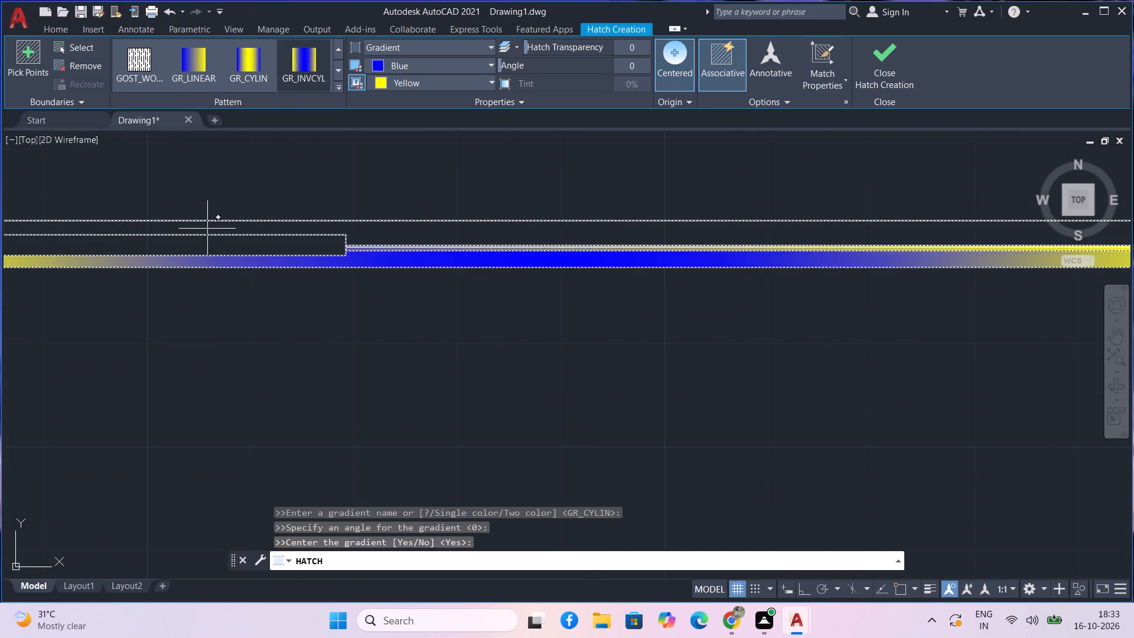
{"action": "left_click", "coordinate": [207, 228]}
{"action": "scroll", "coordinate": [207, 230], "scroll_direction": "down", "scroll_amount": 2}
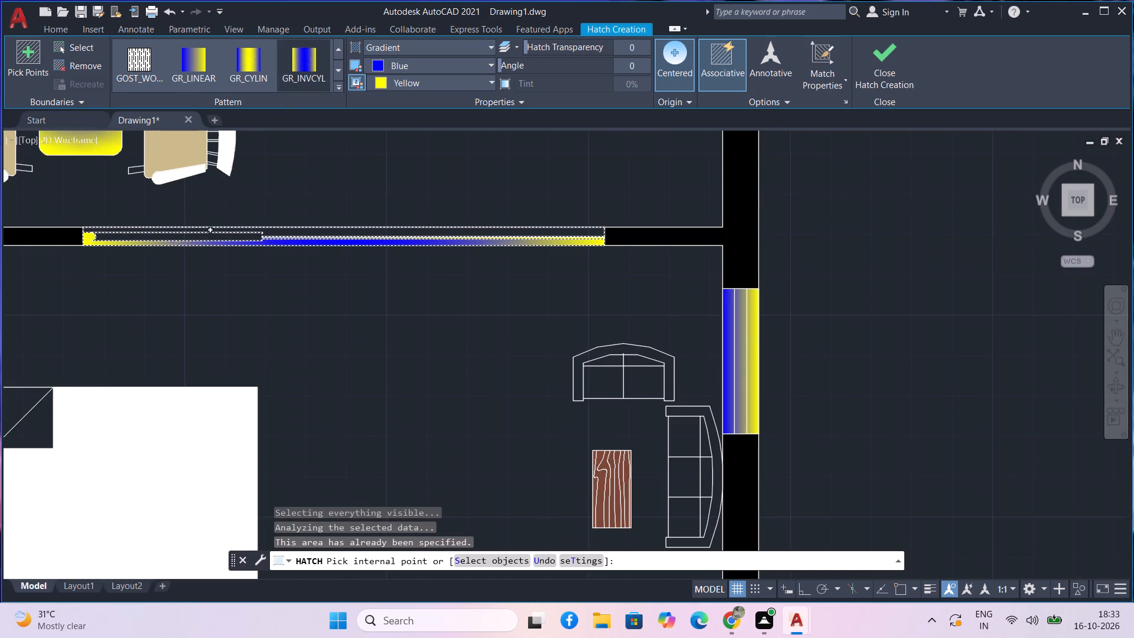
{"action": "scroll", "coordinate": [201, 239], "scroll_direction": "up", "scroll_amount": 3}
{"action": "key", "text": "space"}
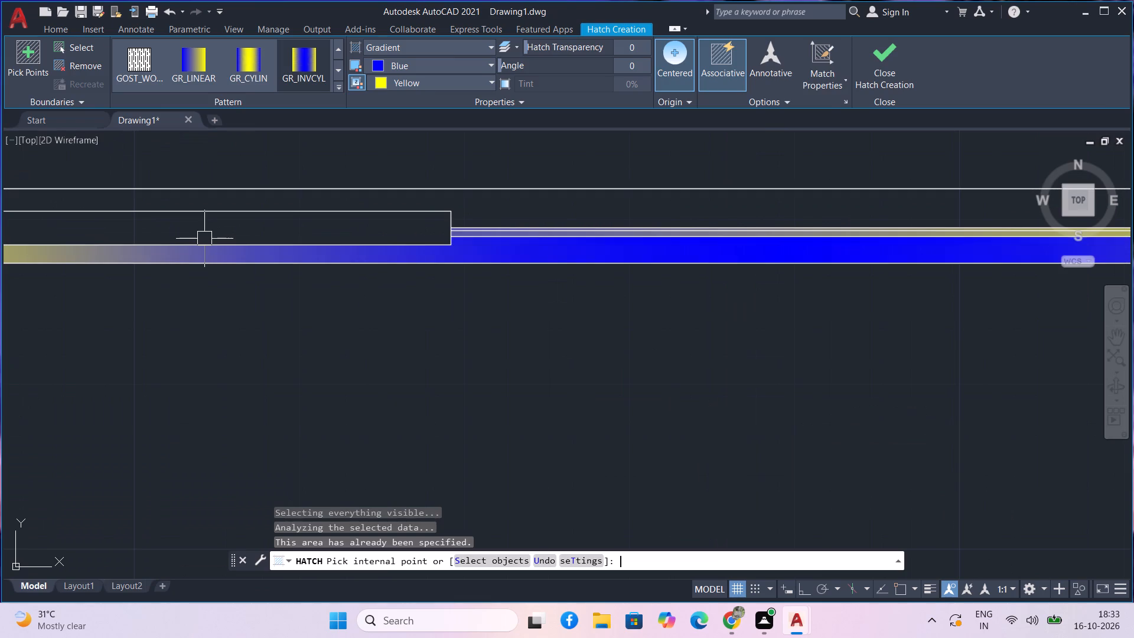
Apply a new blue-yellow GR_SPHER gradient hatch to the sliding door's frame strips around the panels.
{"action": "type", "text": "h"}
{"action": "key", "text": "space"}
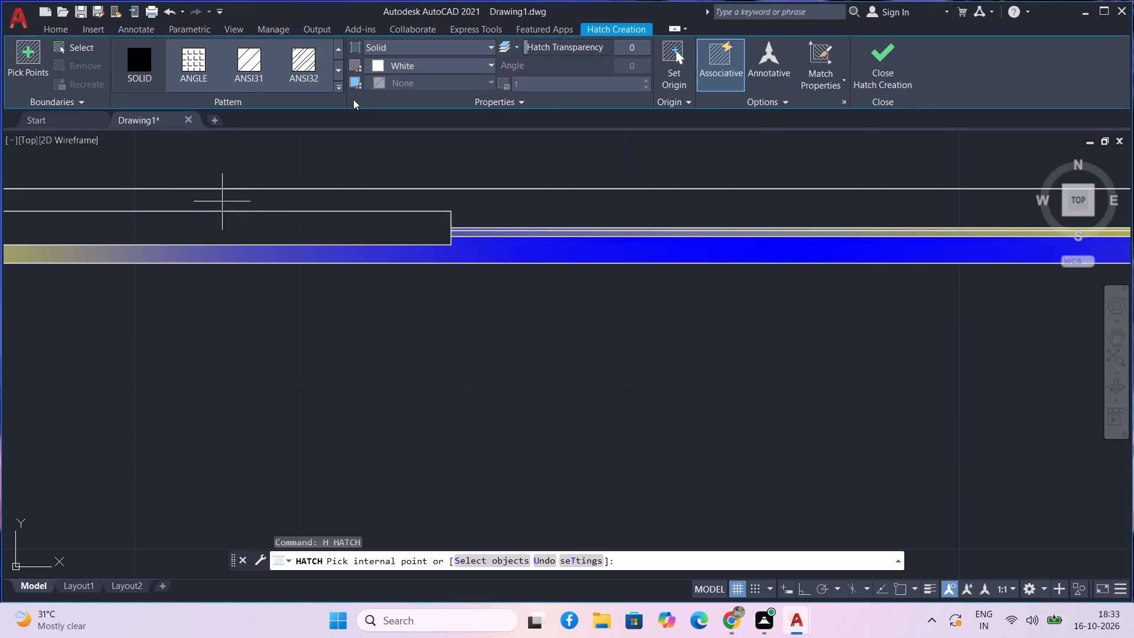
{"action": "left_click", "coordinate": [340, 87]}
{"action": "scroll", "coordinate": [334, 89], "scroll_direction": "down", "scroll_amount": 3}
{"action": "scroll", "coordinate": [290, 113], "scroll_direction": "down", "scroll_amount": 3}
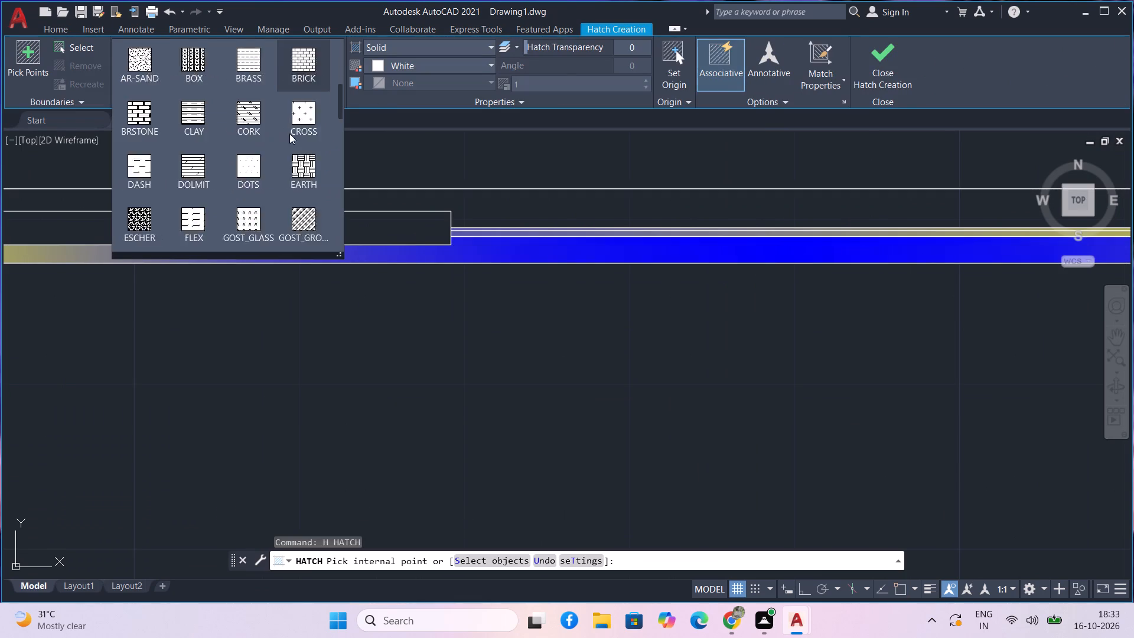
{"action": "scroll", "coordinate": [288, 140], "scroll_direction": "down", "scroll_amount": 2}
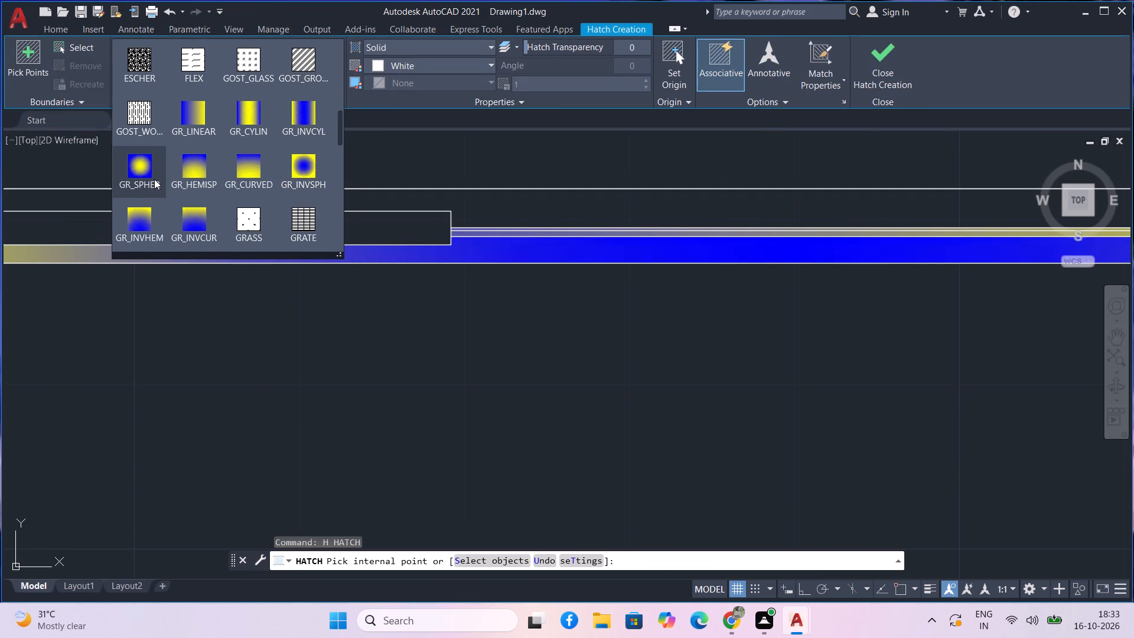
{"action": "left_click", "coordinate": [154, 179]}
{"action": "left_click", "coordinate": [214, 220]}
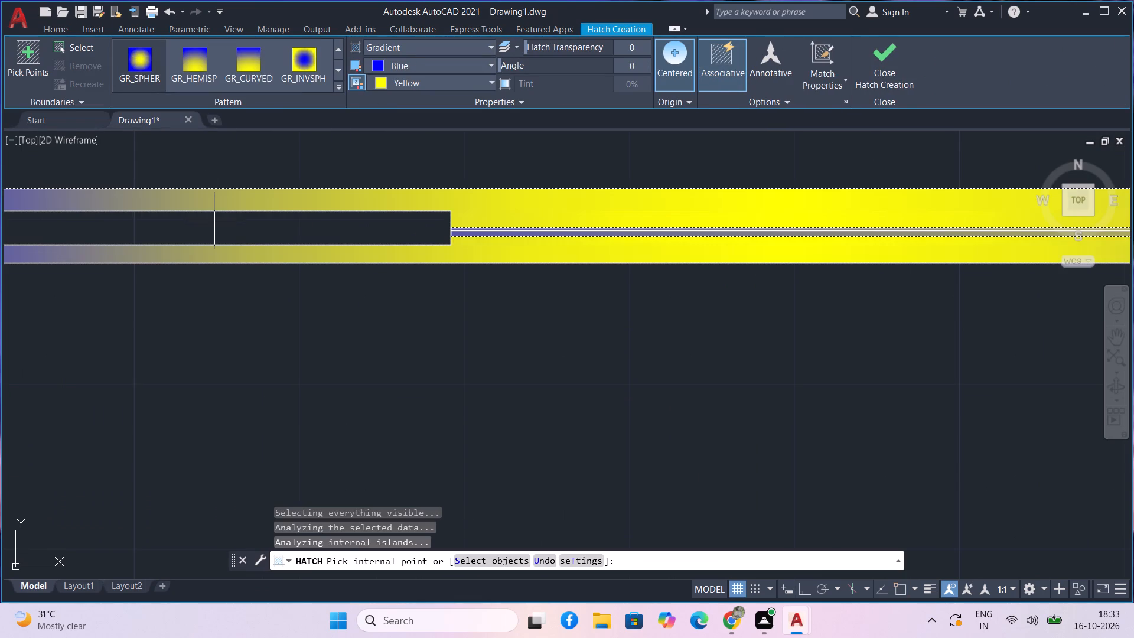
{"action": "scroll", "coordinate": [237, 209], "scroll_direction": "down", "scroll_amount": 2}
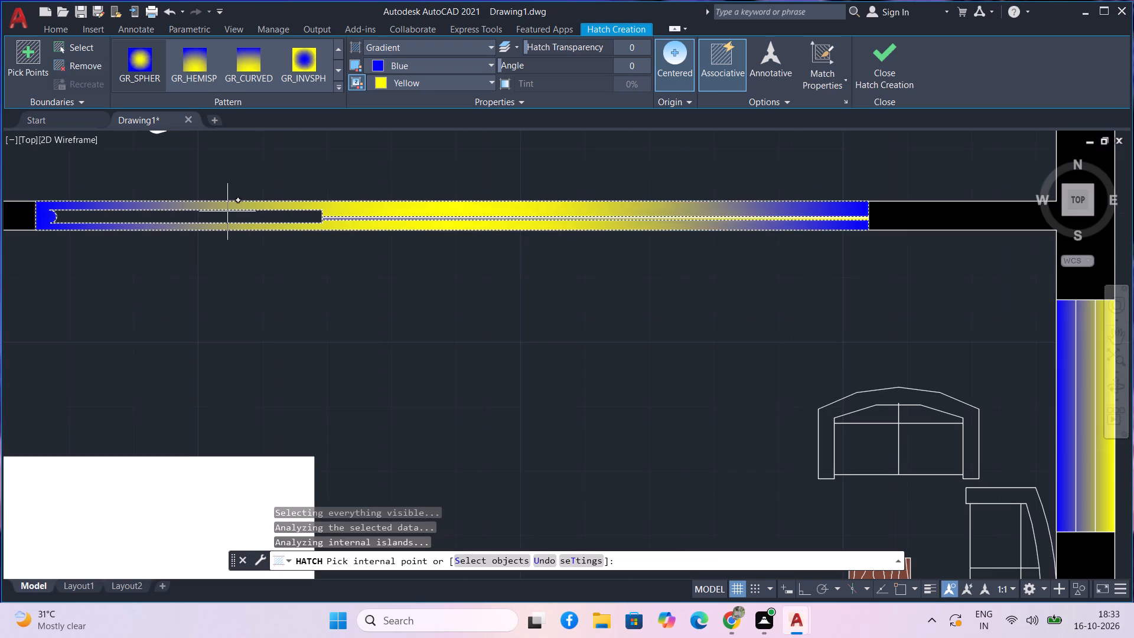
{"action": "key", "text": "space"}
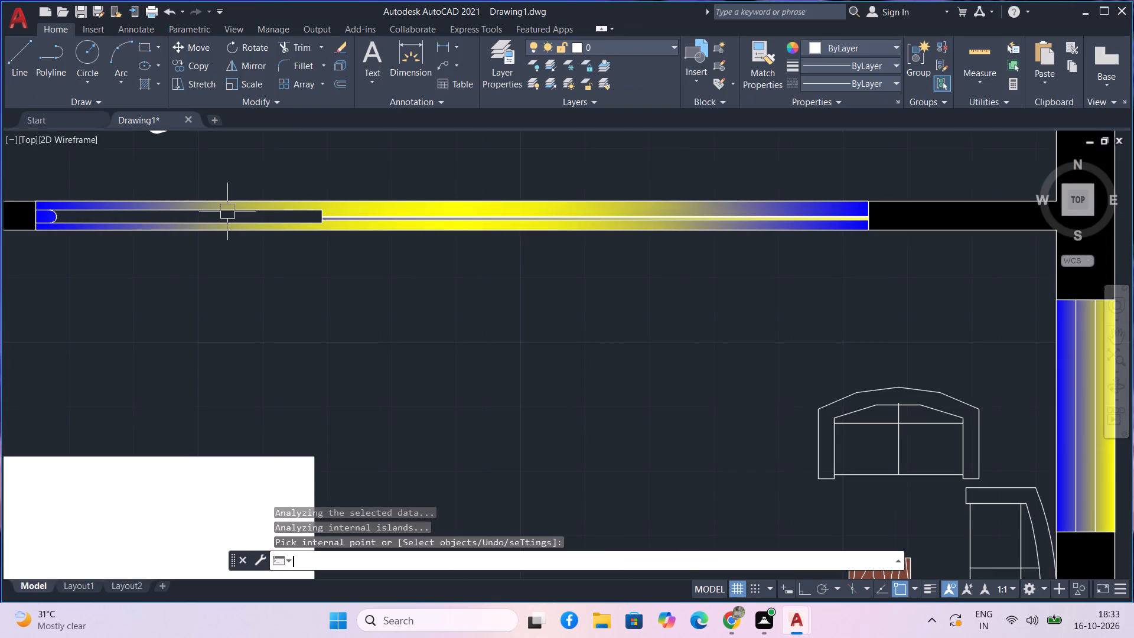
Place a single-line BEDROOM label in the blank area outside the right wall, with Ortho on and the height picked freehand.
{"action": "scroll", "coordinate": [201, 289], "scroll_direction": "down", "scroll_amount": 1}
{"action": "scroll", "coordinate": [253, 311], "scroll_direction": "down", "scroll_amount": 1}
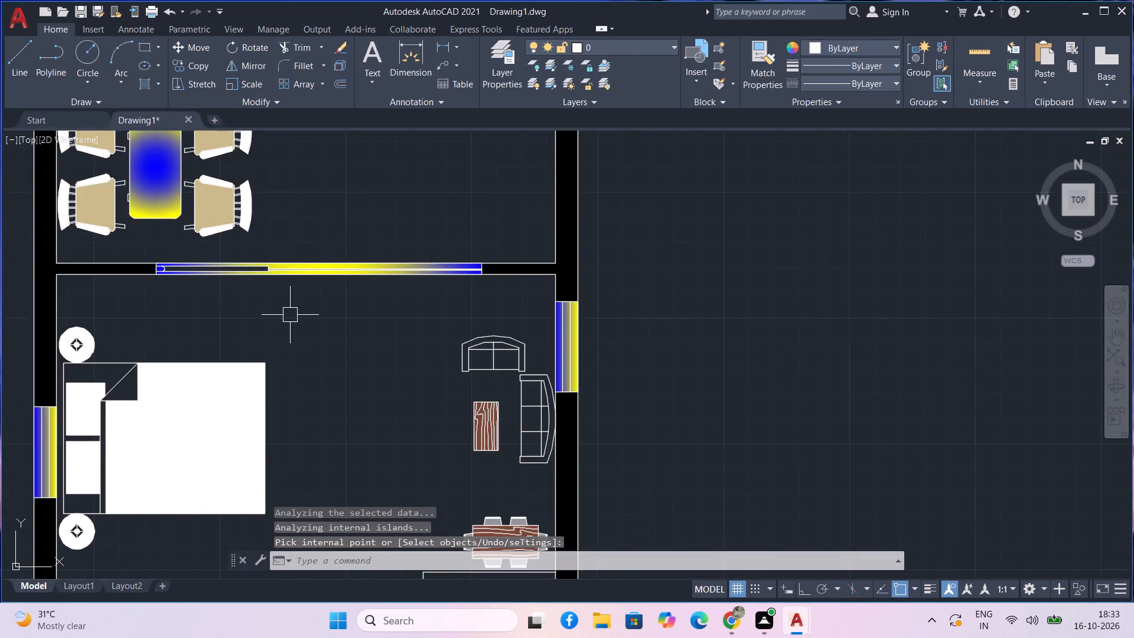
{"action": "scroll", "coordinate": [290, 315], "scroll_direction": "down", "scroll_amount": 1}
{"action": "middle_click_drag", "start_coordinate": [302, 323], "coordinate": [324, 304]}
{"action": "middle_click_drag", "start_coordinate": [329, 321], "coordinate": [338, 350]}
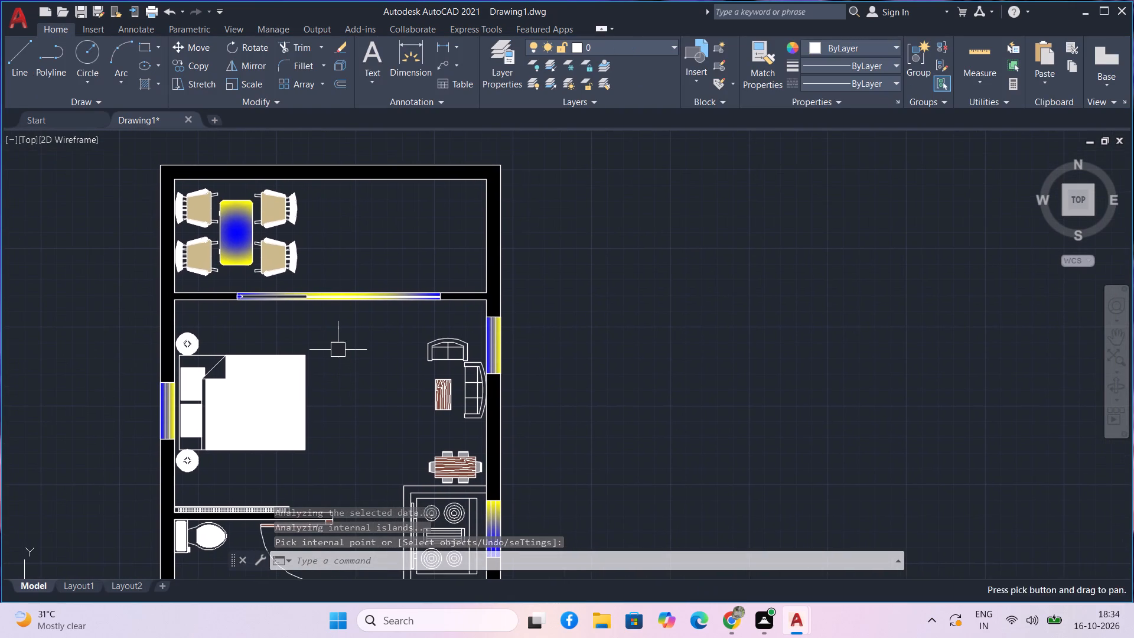
{"action": "middle_click_drag", "start_coordinate": [339, 350], "coordinate": [279, 347]}
{"action": "middle_click_drag", "start_coordinate": [335, 331], "coordinate": [338, 367]}
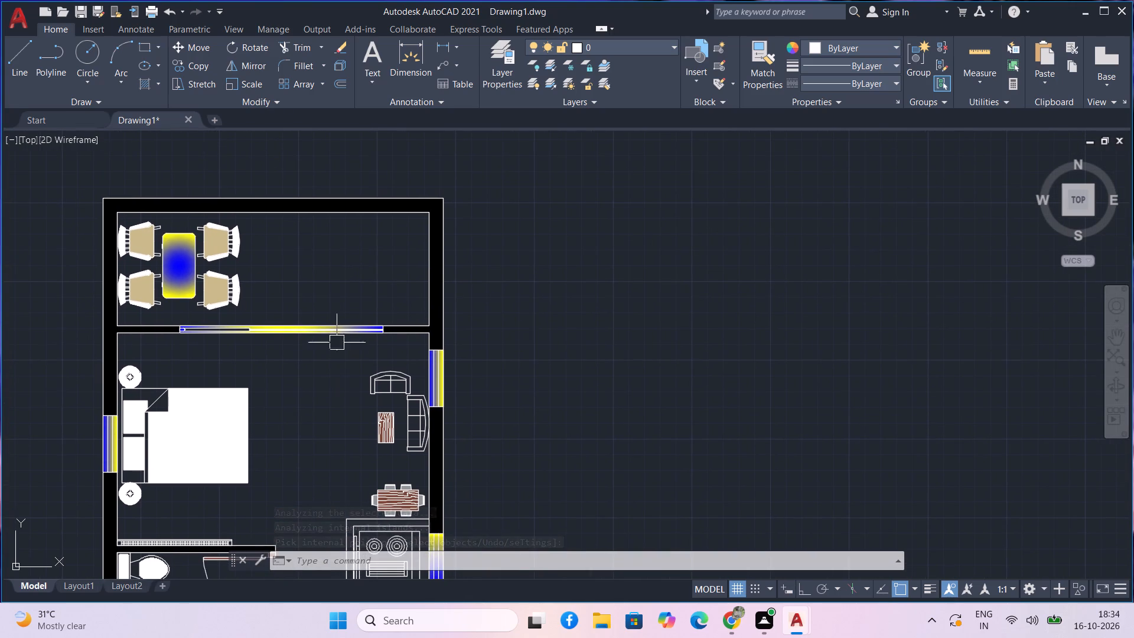
{"action": "key", "text": "Escape"}
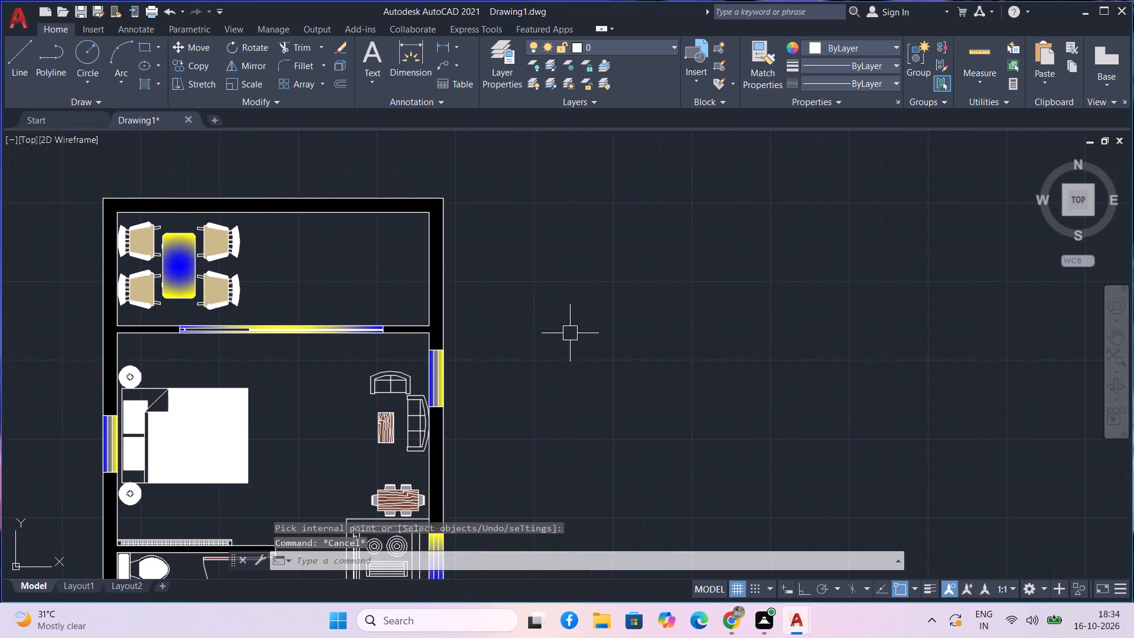
{"action": "type", "text": "text"}
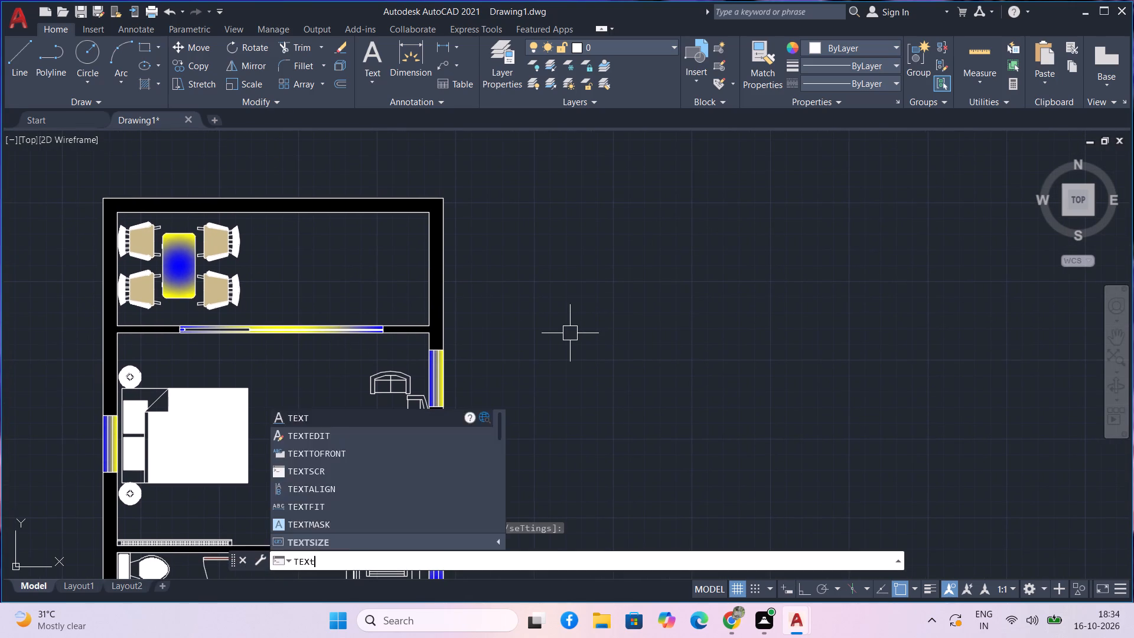
{"action": "key", "text": "space"}
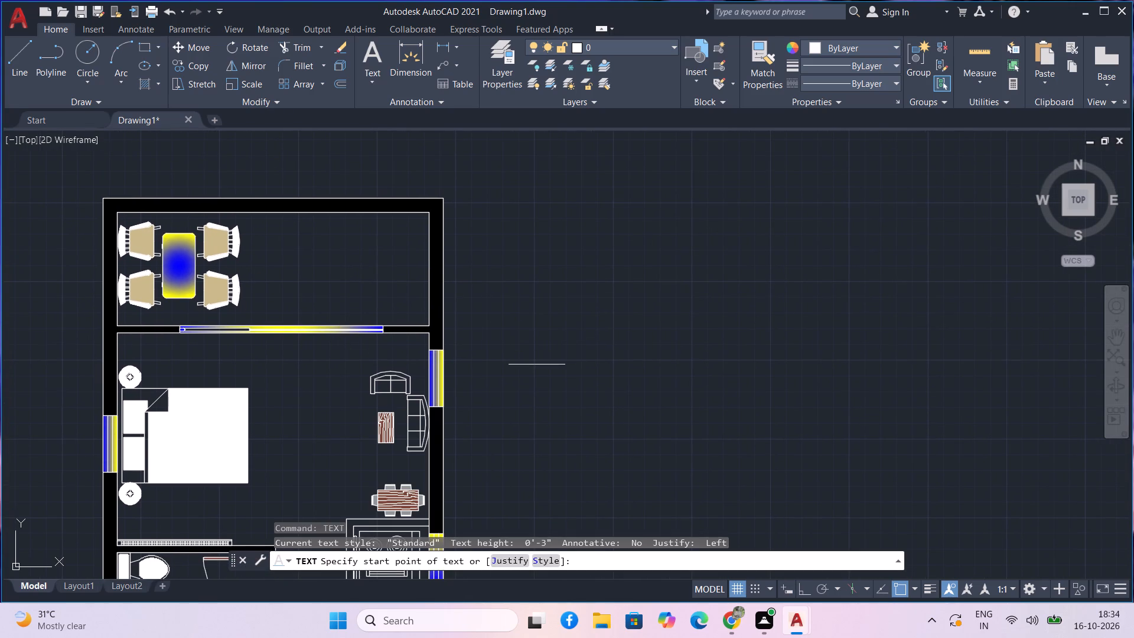
{"action": "left_click", "coordinate": [529, 361]}
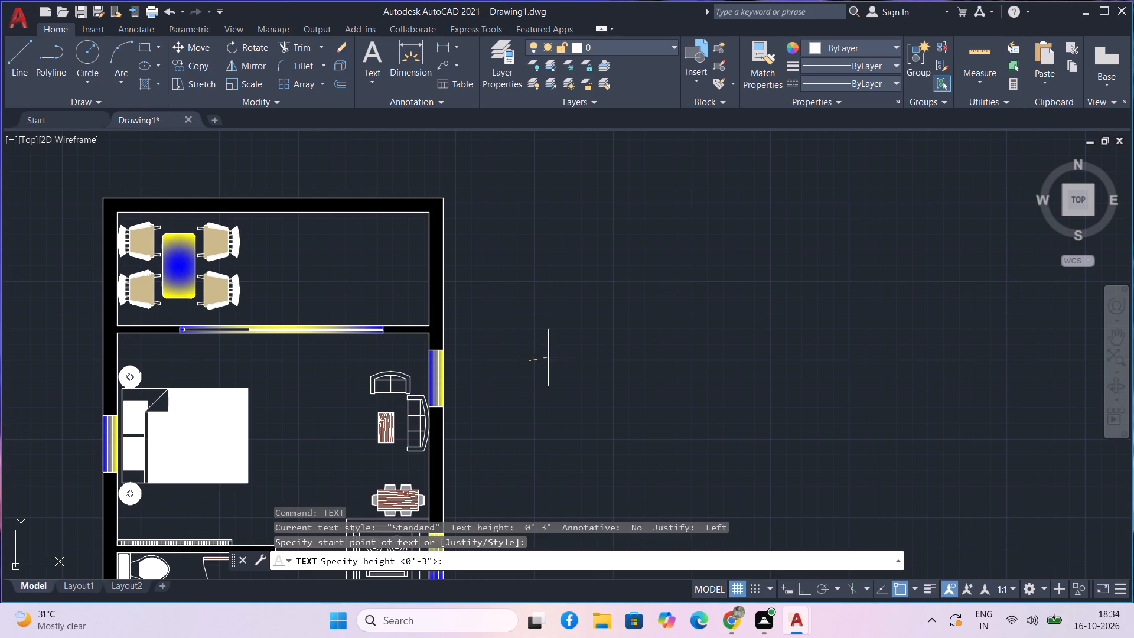
{"action": "key", "text": "F8"}
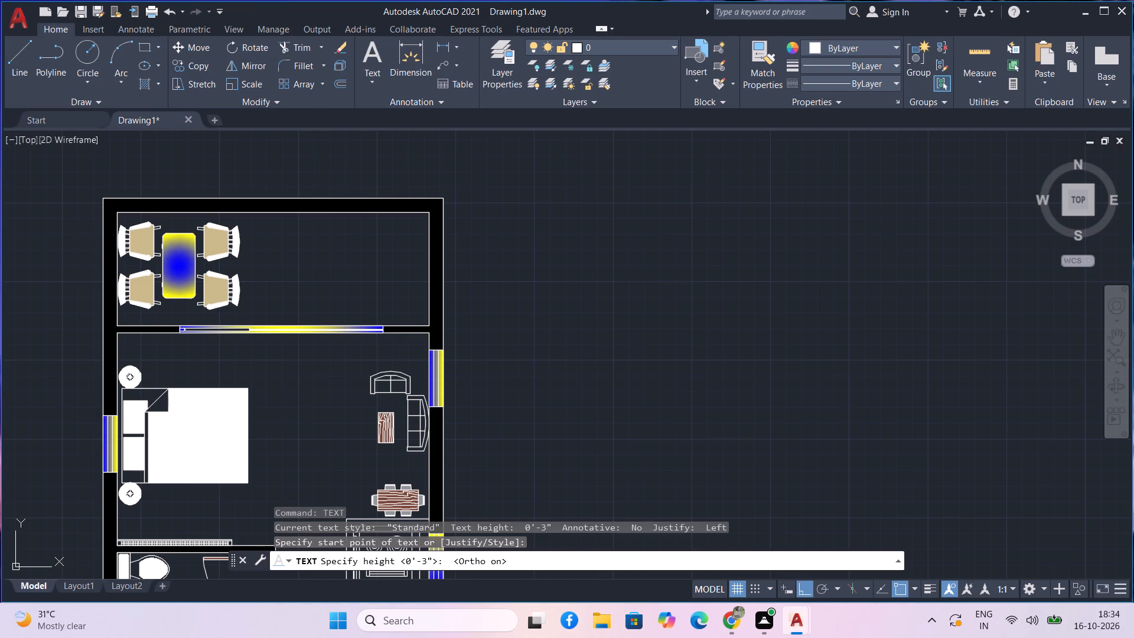
{"action": "scroll", "coordinate": [529, 358], "scroll_direction": "up", "scroll_amount": 1}
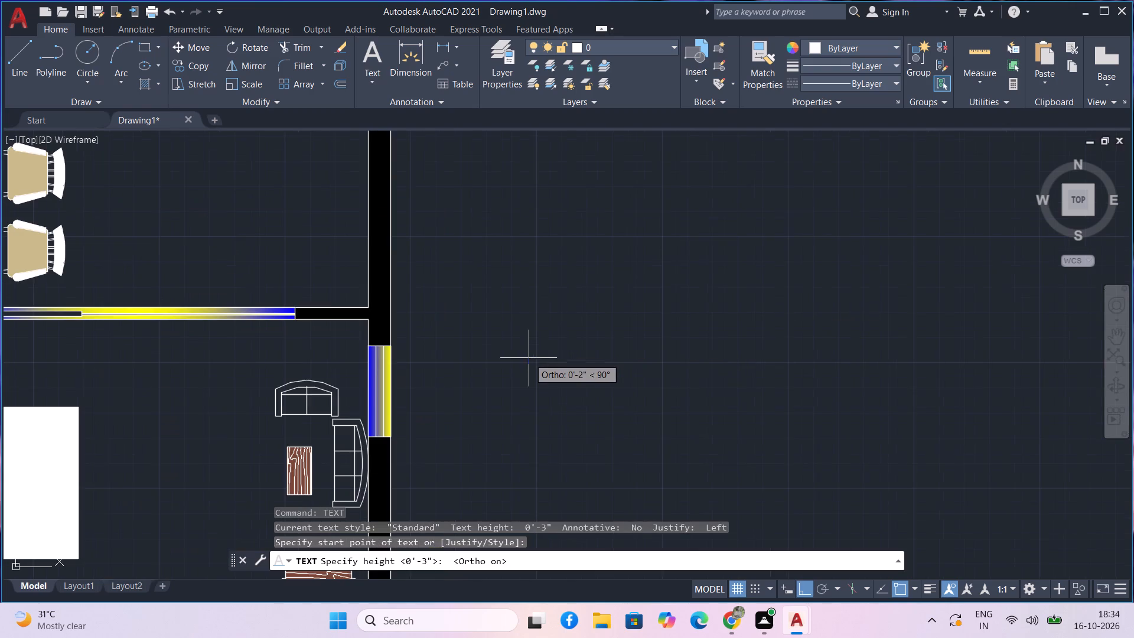
{"action": "left_click", "coordinate": [548, 359]}
{"action": "double_click", "coordinate": [548, 359]}
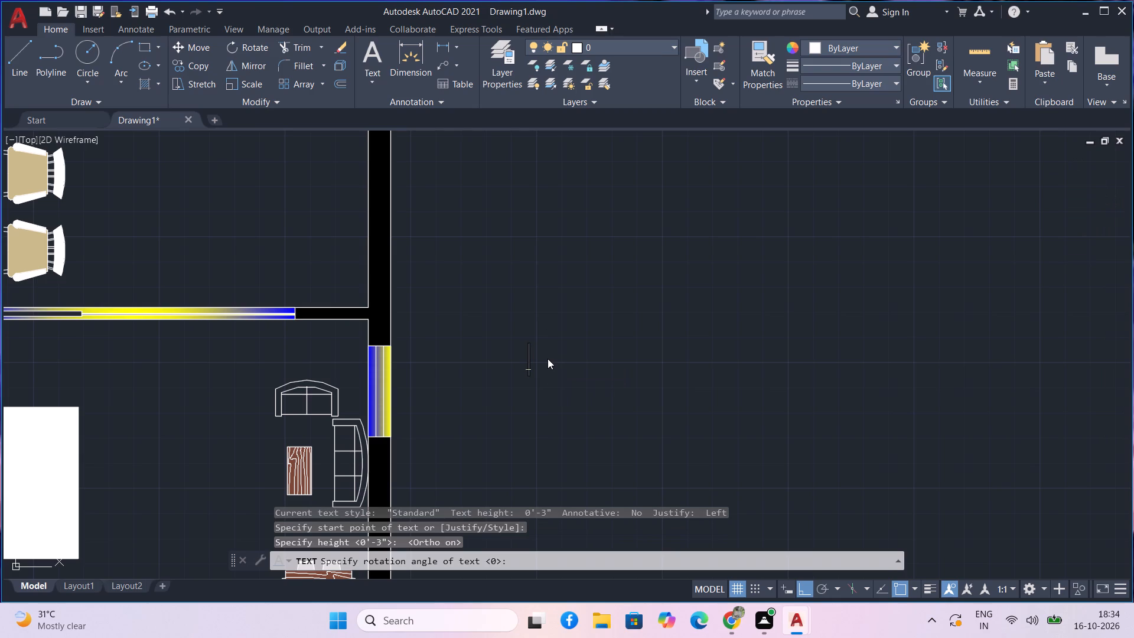
{"action": "type", "text": "brd"}
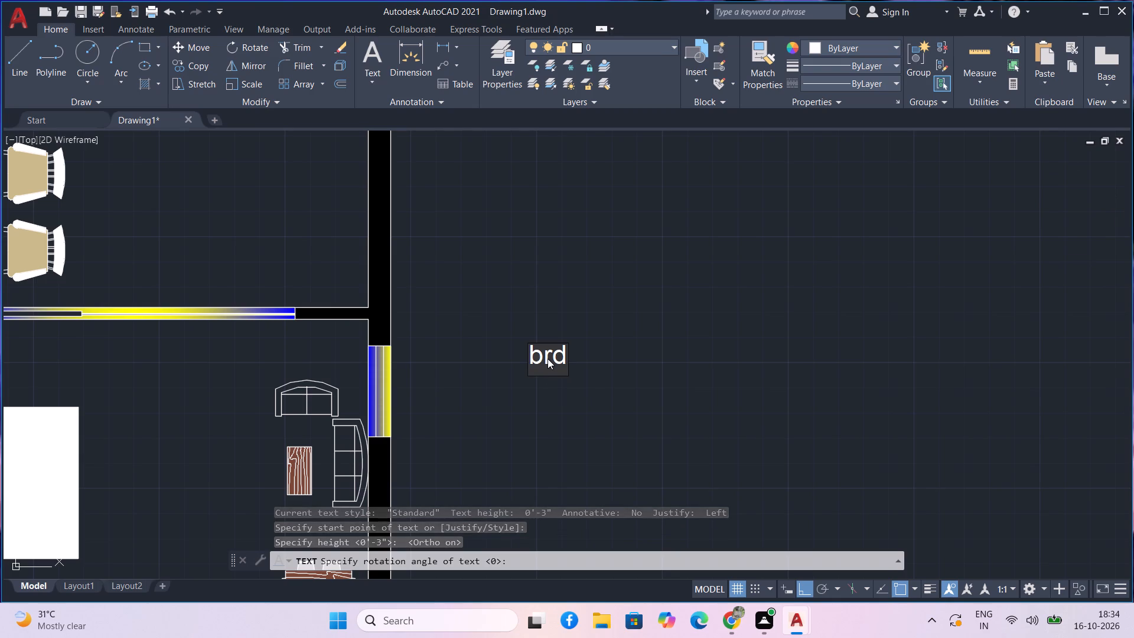
{"action": "key", "text": "Delete"}
{"action": "key", "text": "Delete"}
{"action": "key", "text": "BackSpace"}
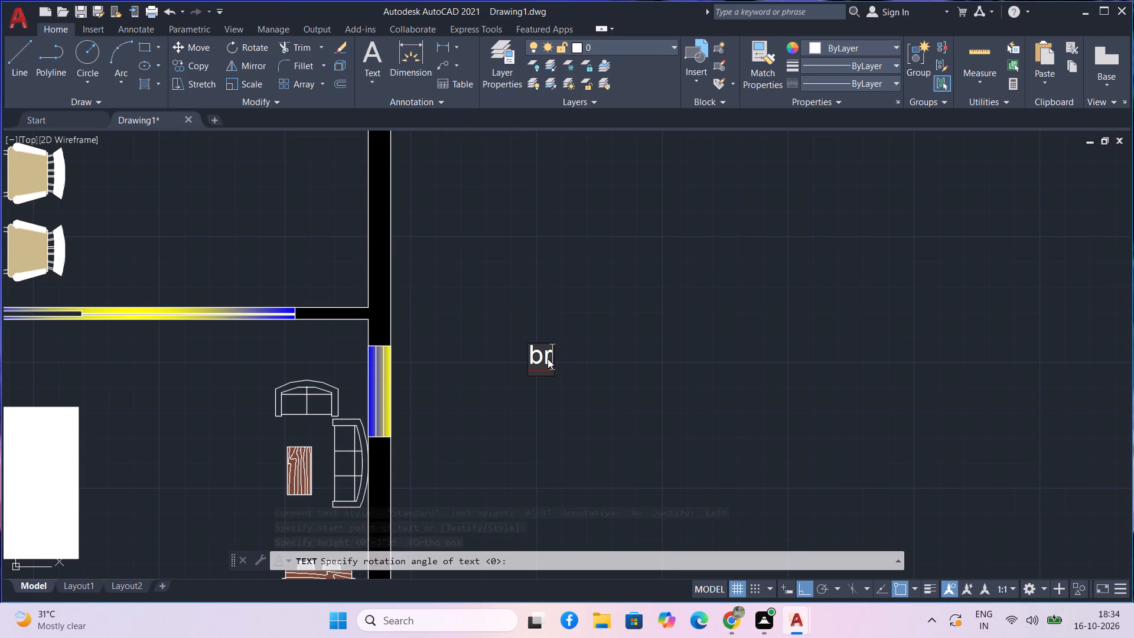
{"action": "key", "text": "BackSpace"}
{"action": "key", "text": "BackSpace"}
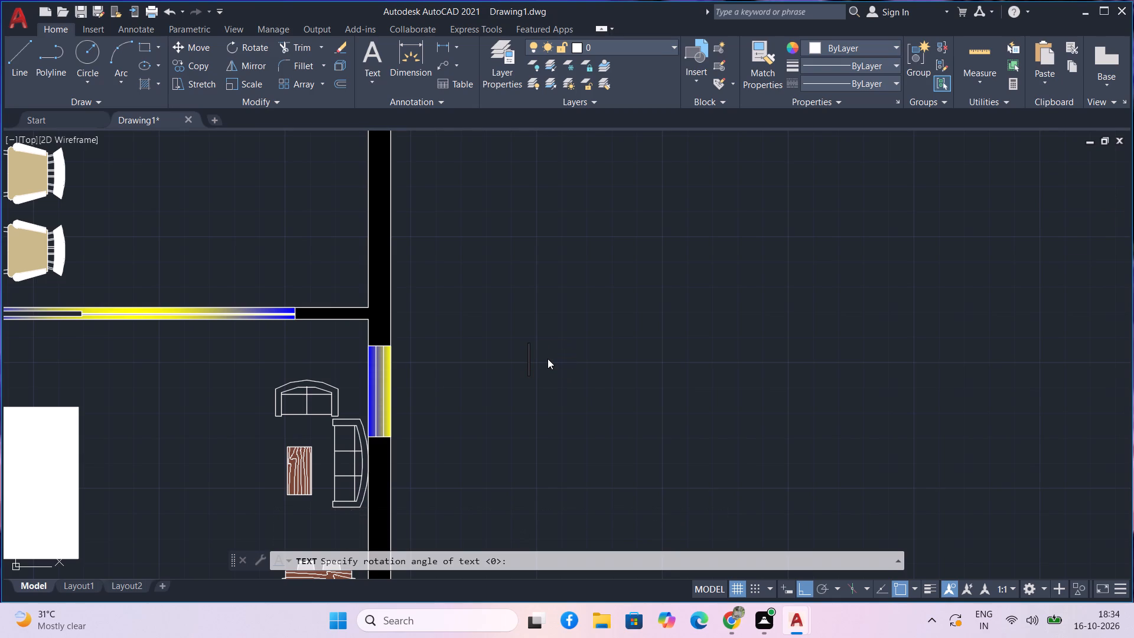
{"action": "type", "text": "BED"}
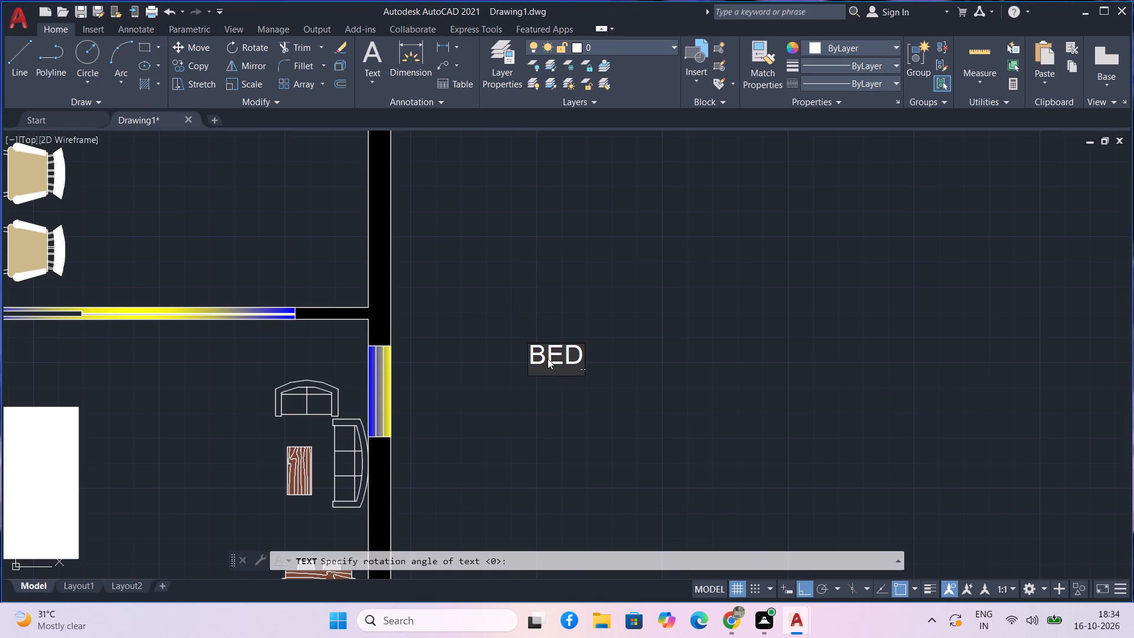
{"action": "type", "text": "ROOM"}
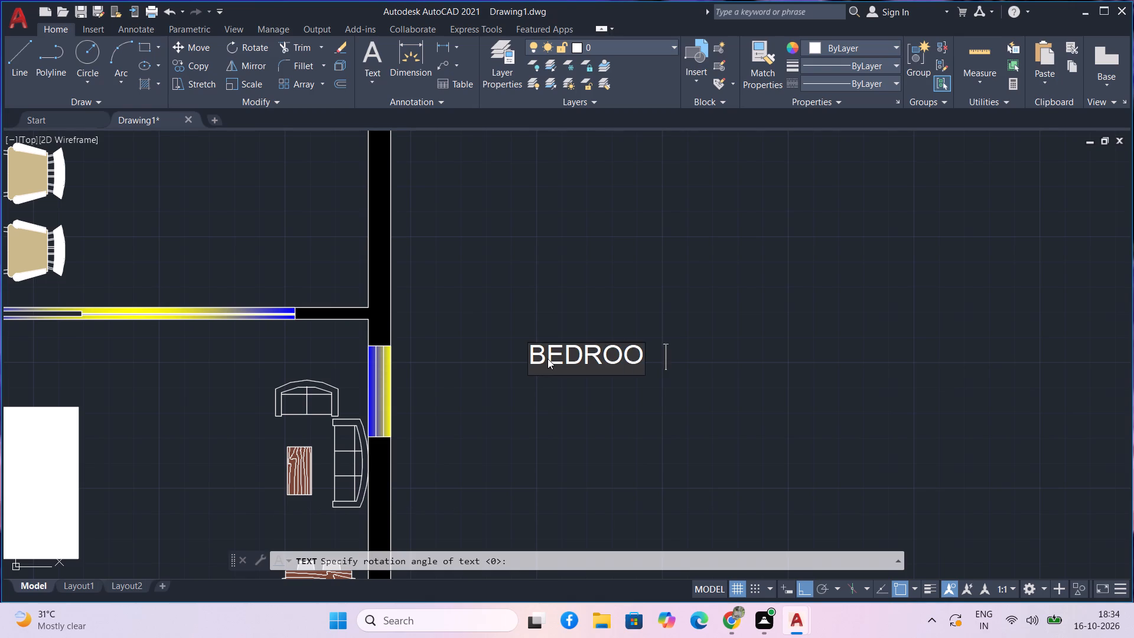
{"action": "key", "text": "space"}
{"action": "type", "text": ","}
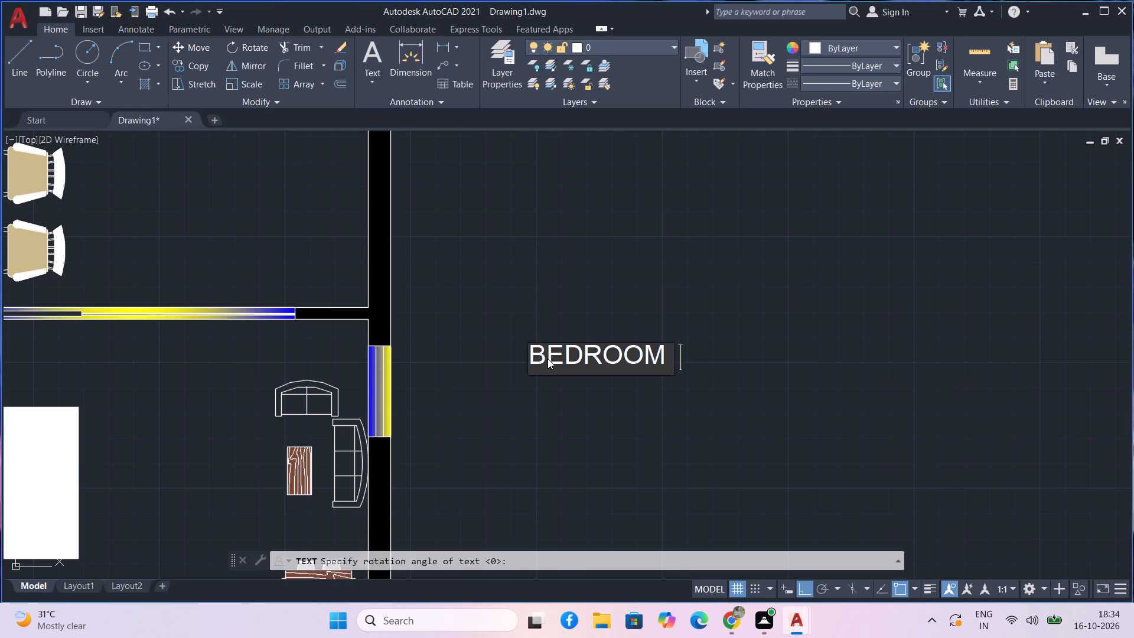
{"action": "key", "text": "space"}
{"action": "key", "text": "BackSpace"}
{"action": "key", "text": "BackSpace"}
Add a LIVING text label just to the right of the BEDROOM label.
{"action": "left_click", "coordinate": [703, 353]}
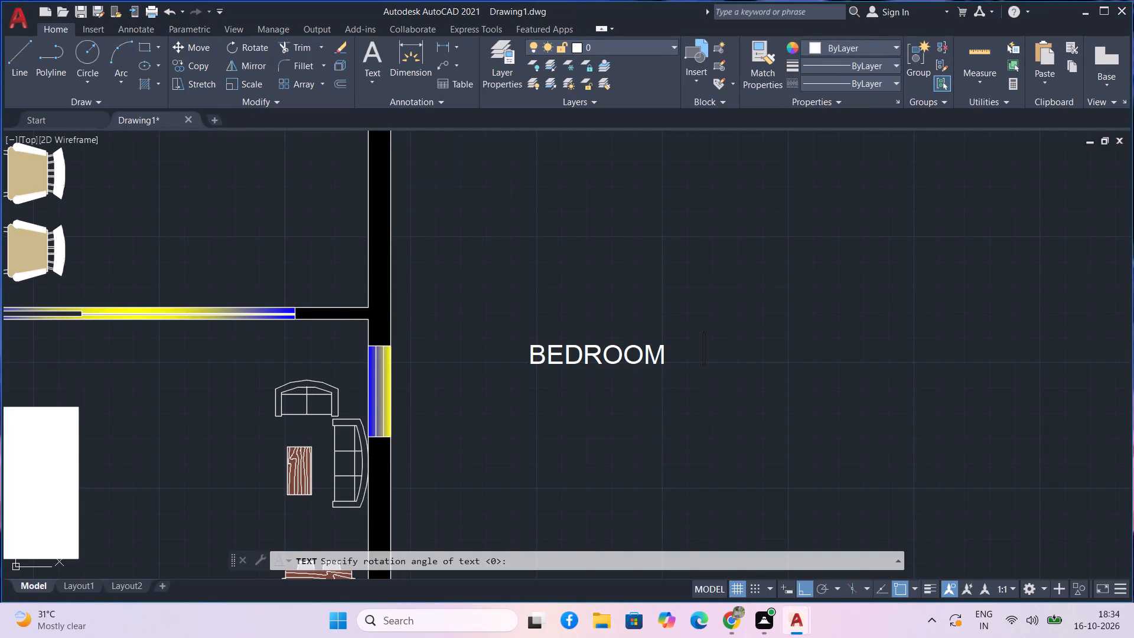
{"action": "type", "text": "LIVING"}
{"action": "key", "text": "space"}
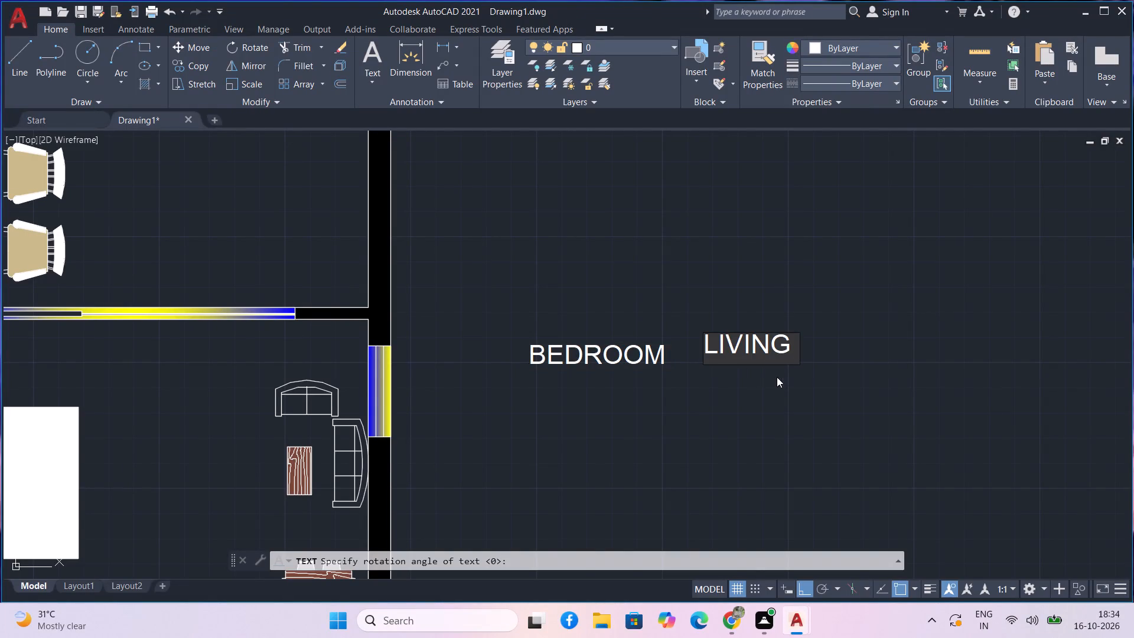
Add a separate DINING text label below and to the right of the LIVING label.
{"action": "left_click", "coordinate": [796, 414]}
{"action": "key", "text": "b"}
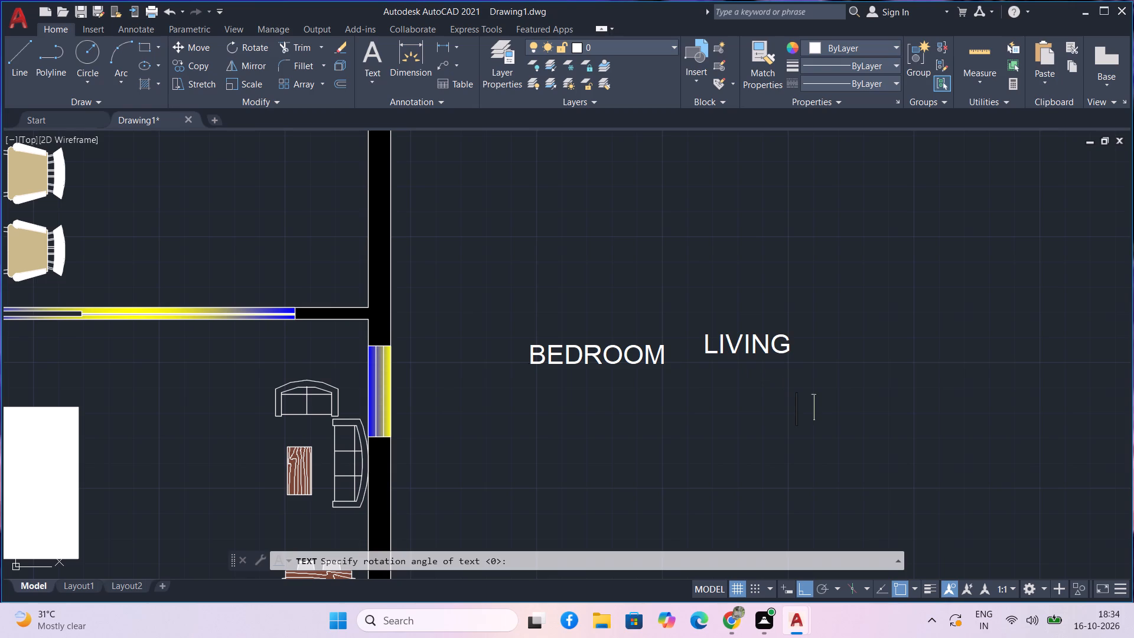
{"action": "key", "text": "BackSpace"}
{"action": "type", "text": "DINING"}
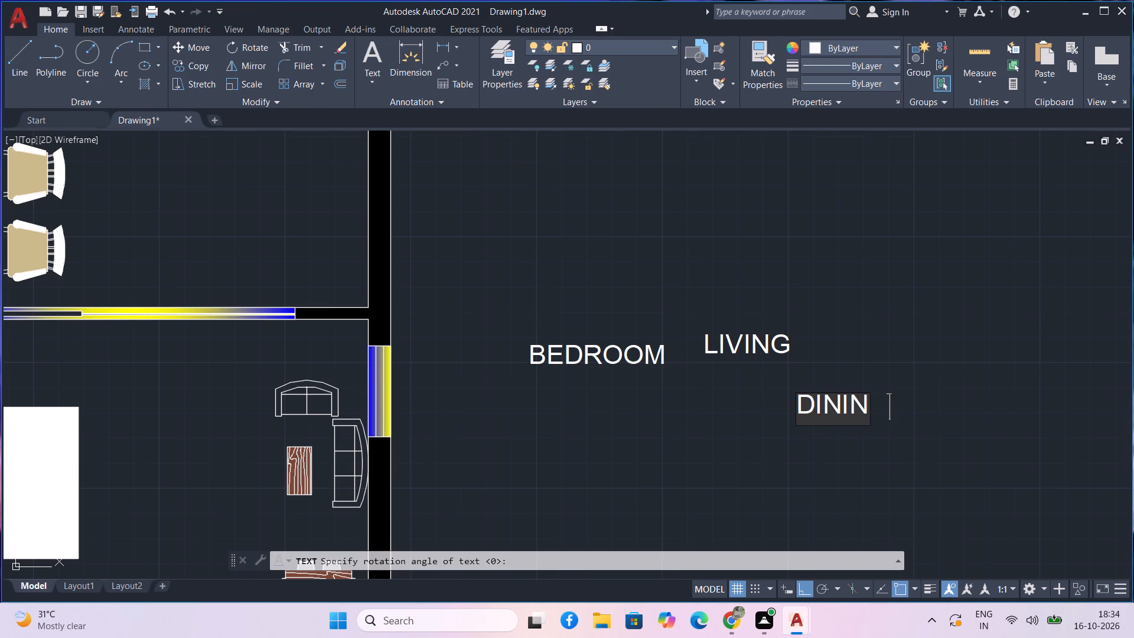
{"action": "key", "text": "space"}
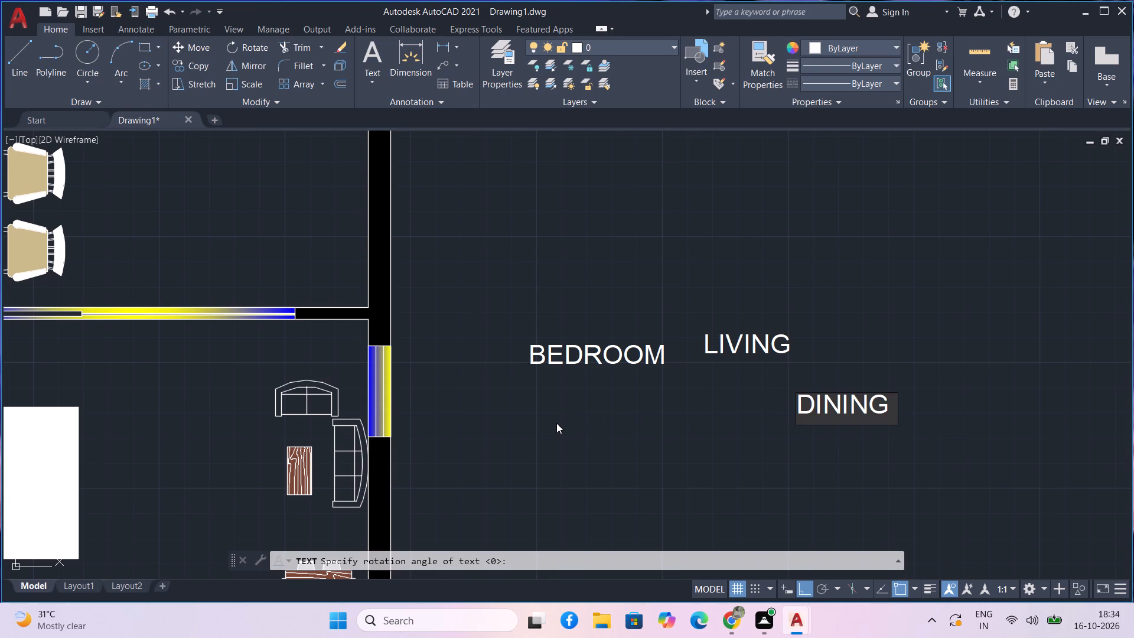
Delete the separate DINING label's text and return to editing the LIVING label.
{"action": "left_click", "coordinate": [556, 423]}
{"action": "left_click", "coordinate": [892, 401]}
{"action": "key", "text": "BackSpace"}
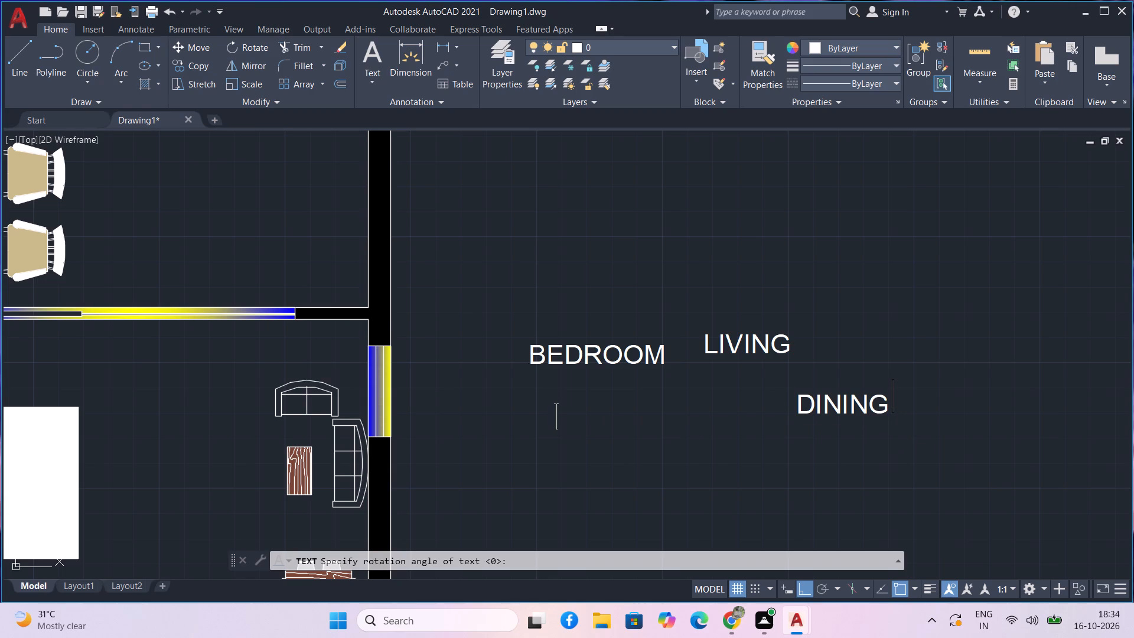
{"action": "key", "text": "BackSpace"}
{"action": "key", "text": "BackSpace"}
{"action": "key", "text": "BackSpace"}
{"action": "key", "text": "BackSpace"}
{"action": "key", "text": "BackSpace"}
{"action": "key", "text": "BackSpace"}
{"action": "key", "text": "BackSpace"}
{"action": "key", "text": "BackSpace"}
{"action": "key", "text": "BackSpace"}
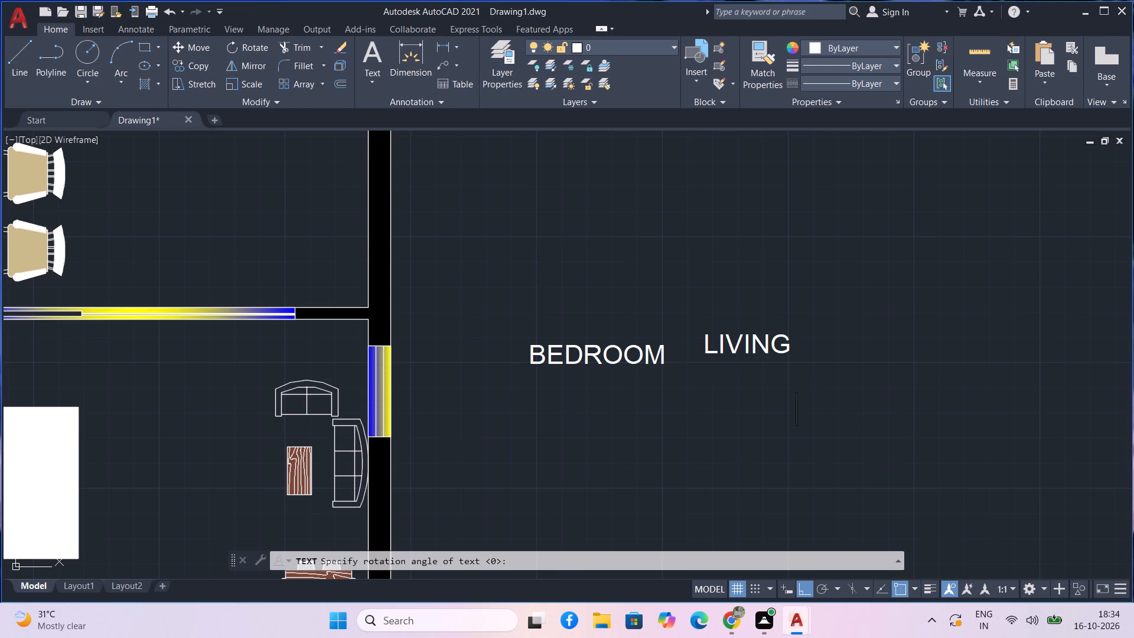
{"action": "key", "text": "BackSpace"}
Extend the LIVING label so that it reads LIVING / DINING.
{"action": "key", "text": "space"}
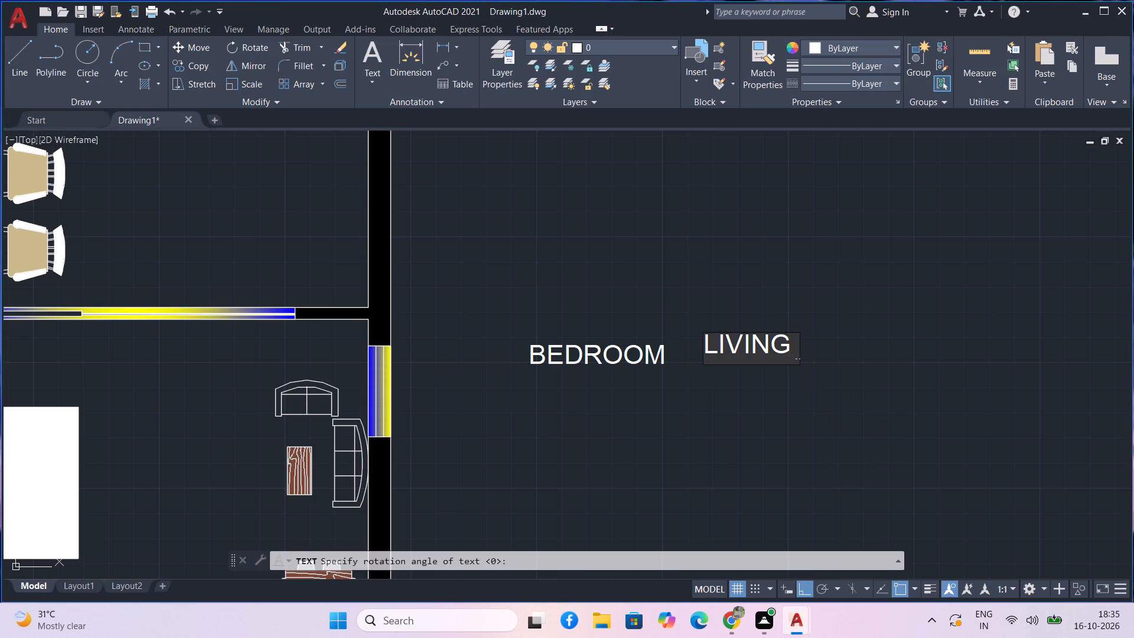
{"action": "type", "text": "/"}
{"action": "key", "text": "space"}
{"action": "type", "text": "DINING"}
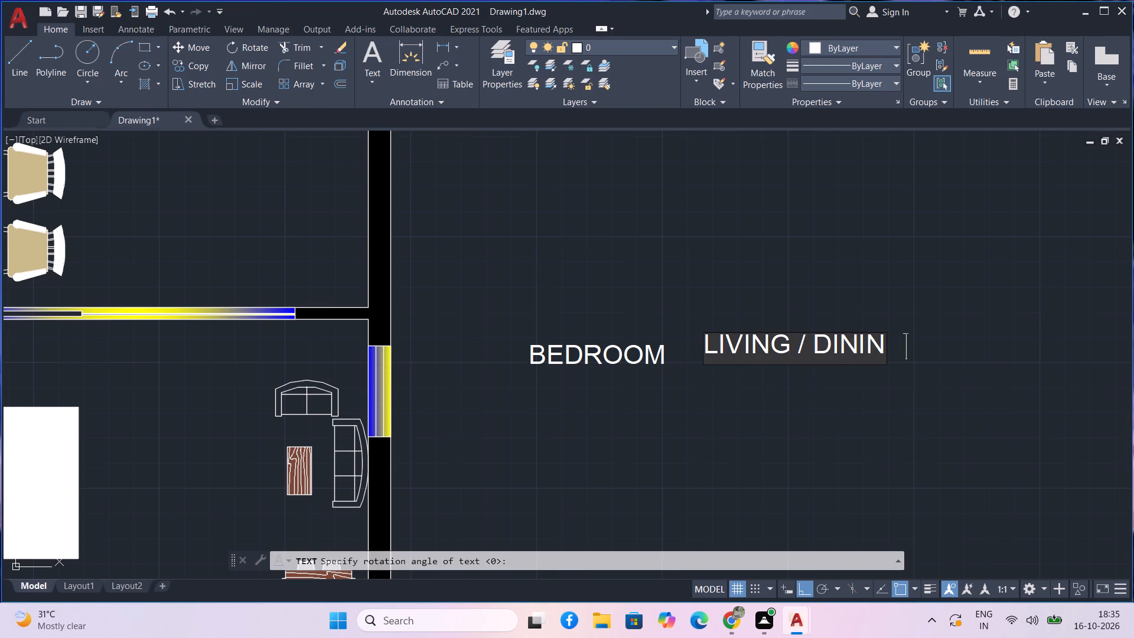
Add a BALCONY text label directly below the BEDROOM label.
{"action": "key", "text": "space"}
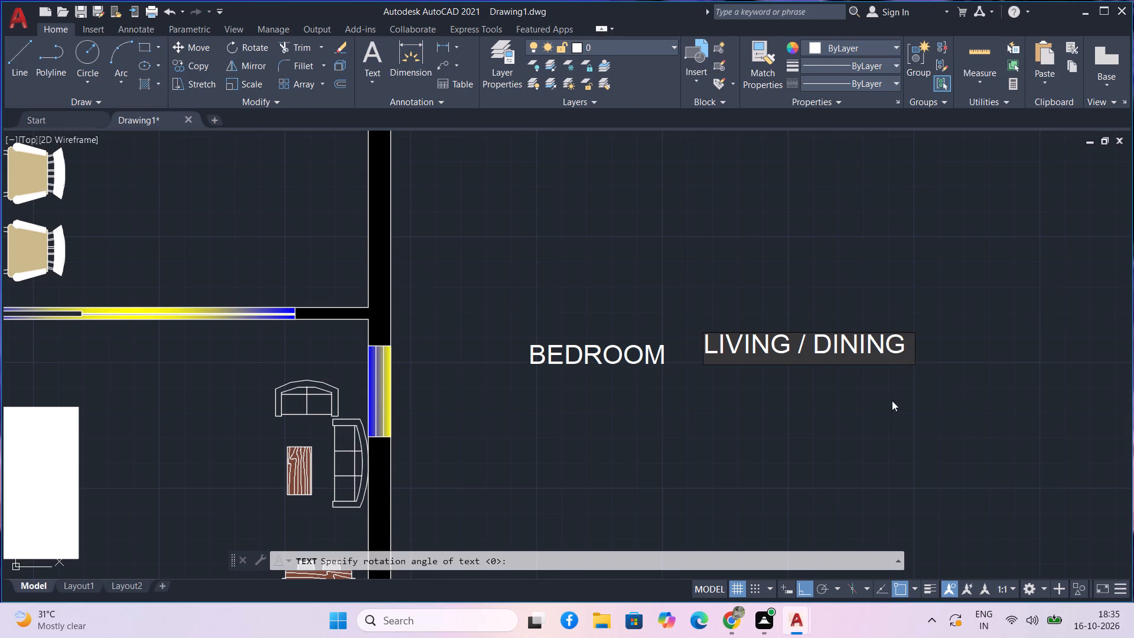
{"action": "left_click", "coordinate": [533, 402]}
{"action": "scroll", "coordinate": [591, 424], "scroll_direction": "down", "scroll_amount": 1}
{"action": "middle_click_drag", "start_coordinate": [591, 424], "coordinate": [610, 385]}
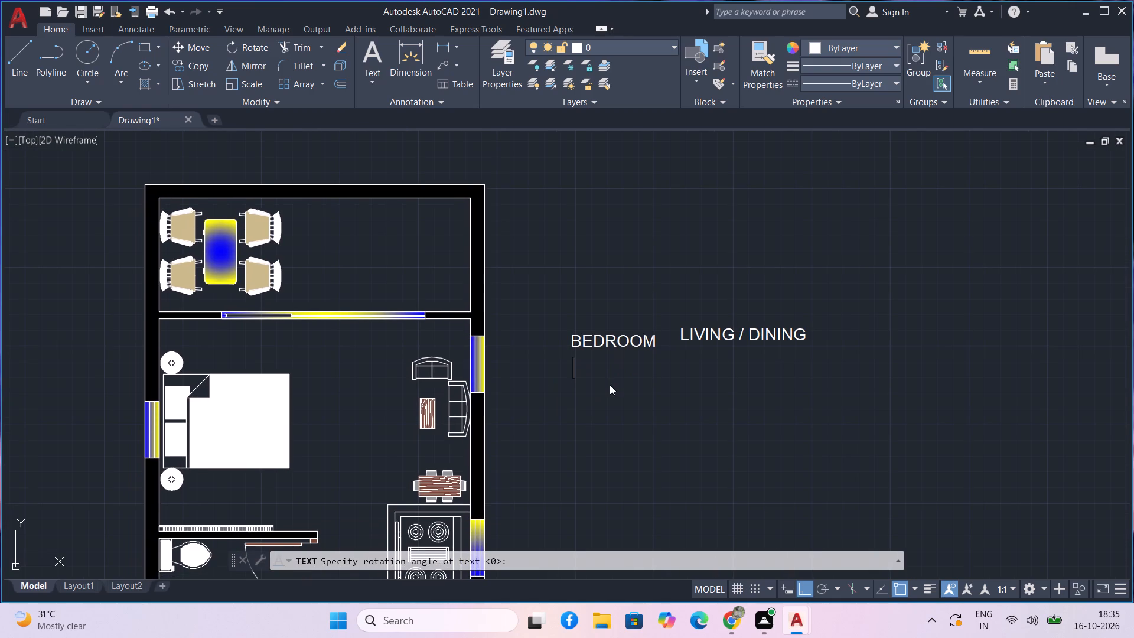
{"action": "type", "text": "BA"}
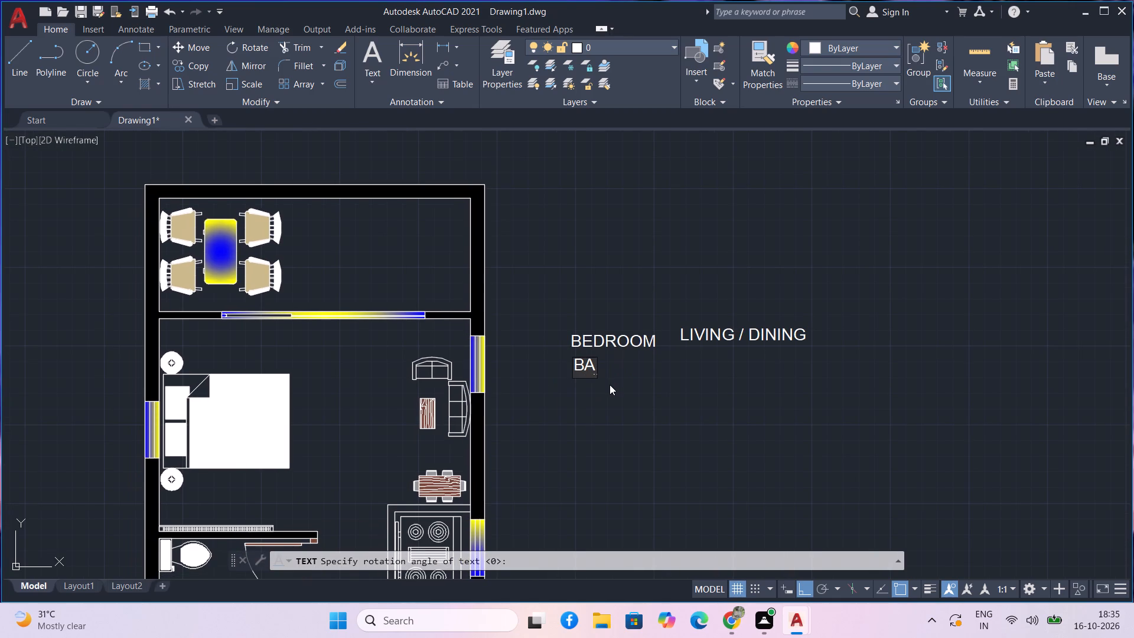
{"action": "key", "text": "l"}
{"action": "type", "text": "CONY"}
{"action": "key", "text": "space"}
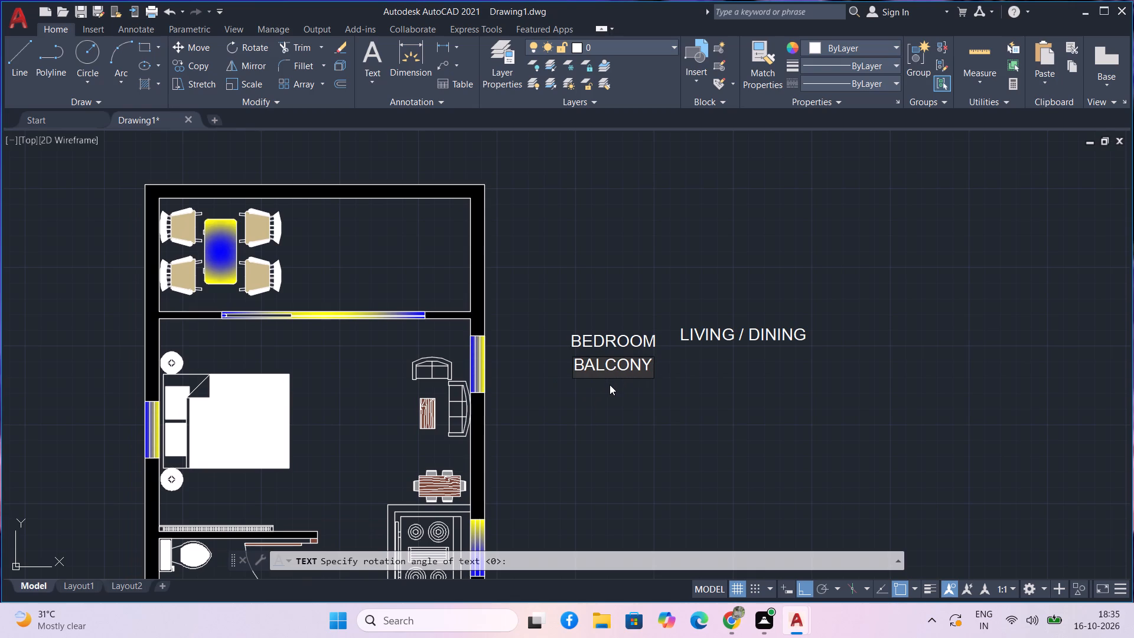
Add a SLIDING DOOR text label beside the BALCONY label, below LIVING / DINING.
{"action": "left_click", "coordinate": [674, 371]}
{"action": "key", "text": "s"}
{"action": "type", "text": "LIDIN"}
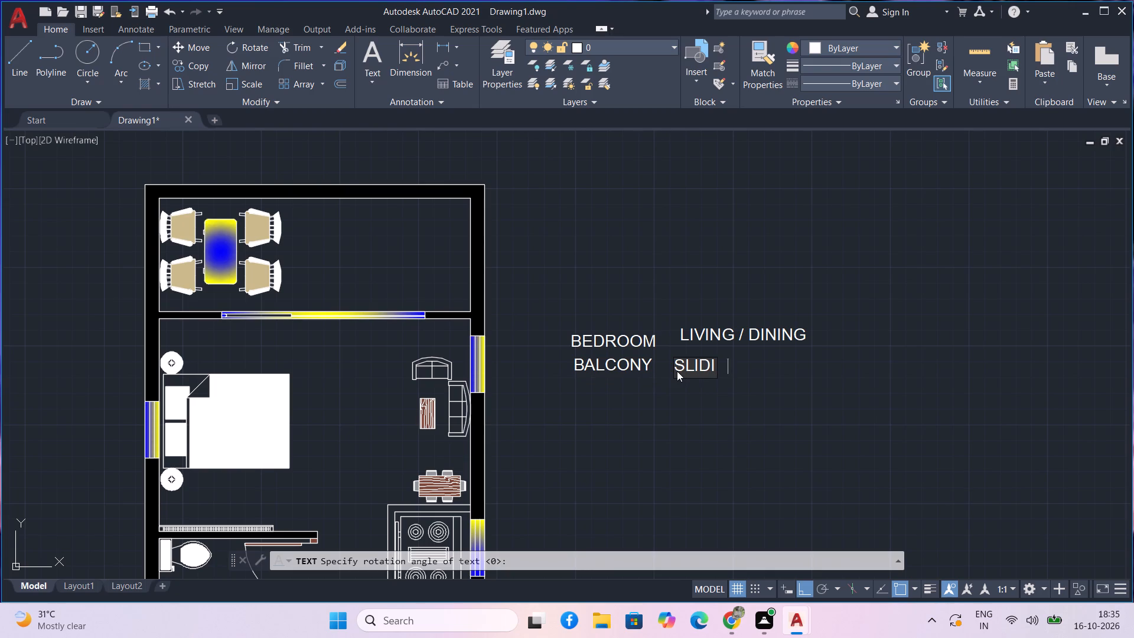
{"action": "type", "text": "G"}
{"action": "key", "text": "space"}
{"action": "type", "text": "DOOR"}
{"action": "key", "text": "space"}
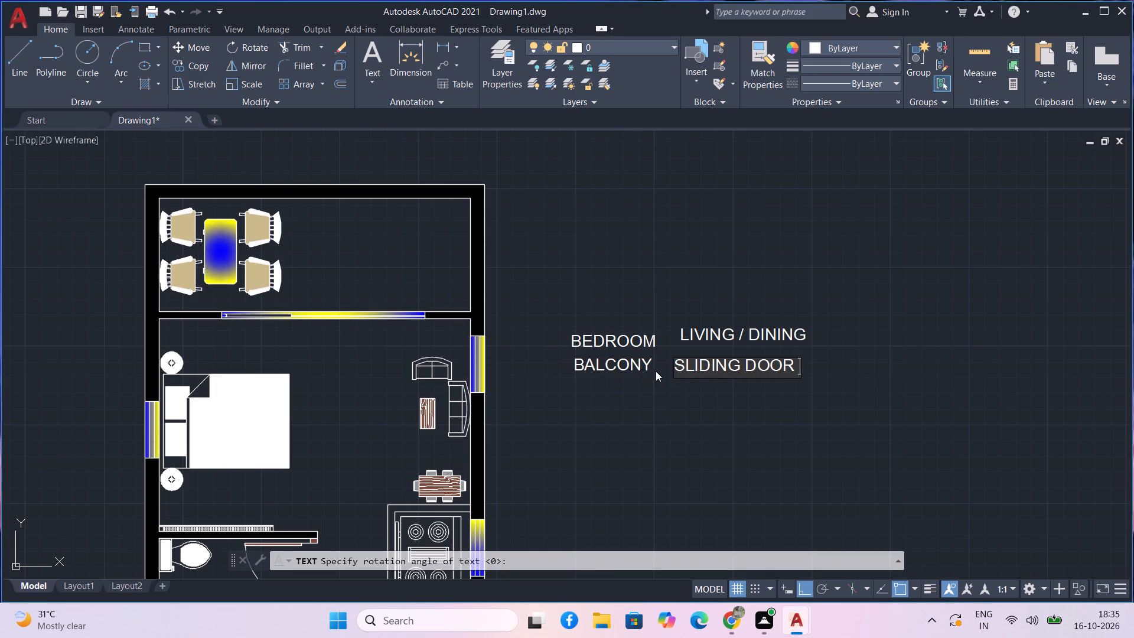
Add a KITCHEN text label directly below the BALCONY label.
{"action": "left_click", "coordinate": [578, 396]}
{"action": "type", "text": "KITCHEN"}
{"action": "key", "text": "space"}
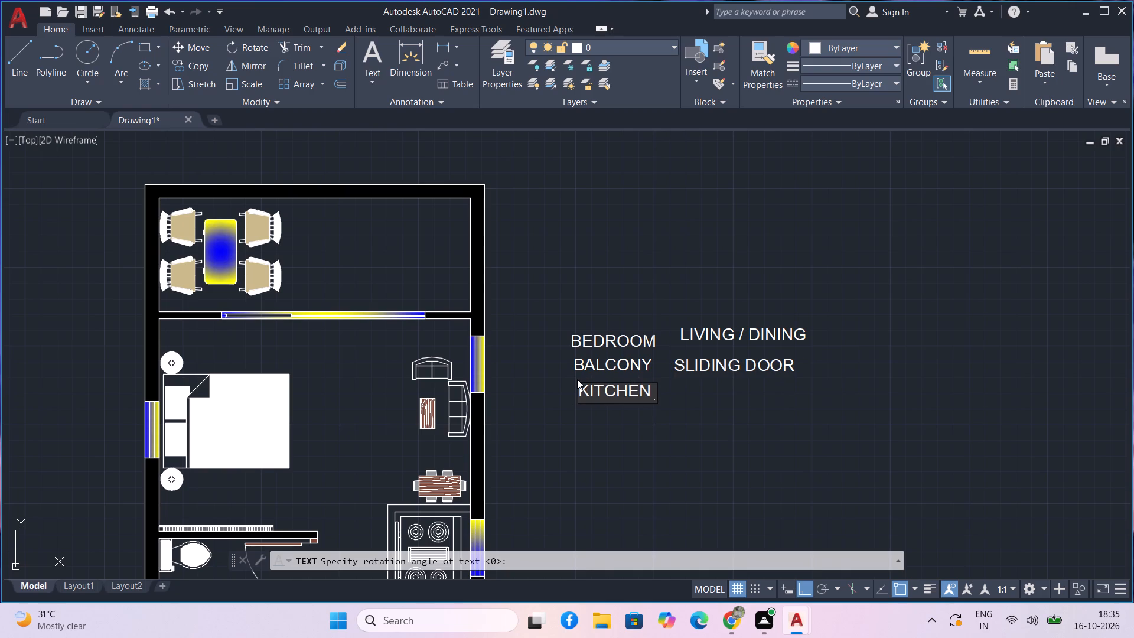
Add a WASHROOM text label beside the KITCHEN label, below SLIDING DOOR.
{"action": "left_click", "coordinate": [683, 397]}
{"action": "type", "text": "WA"}
{"action": "key", "text": "s"}
{"action": "type", "text": "HROOM"}
{"action": "key", "text": "space"}
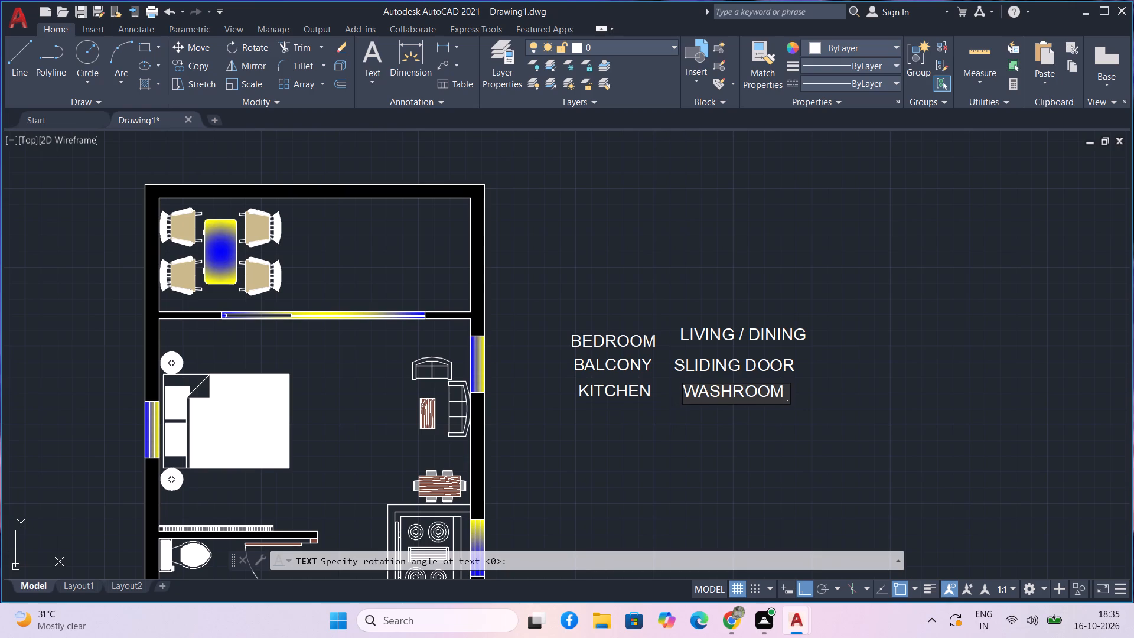
Add a MAIN GATE text label below the KITCHEN label and finish the Text command.
{"action": "middle_click_drag", "start_coordinate": [691, 419], "coordinate": [652, 315]}
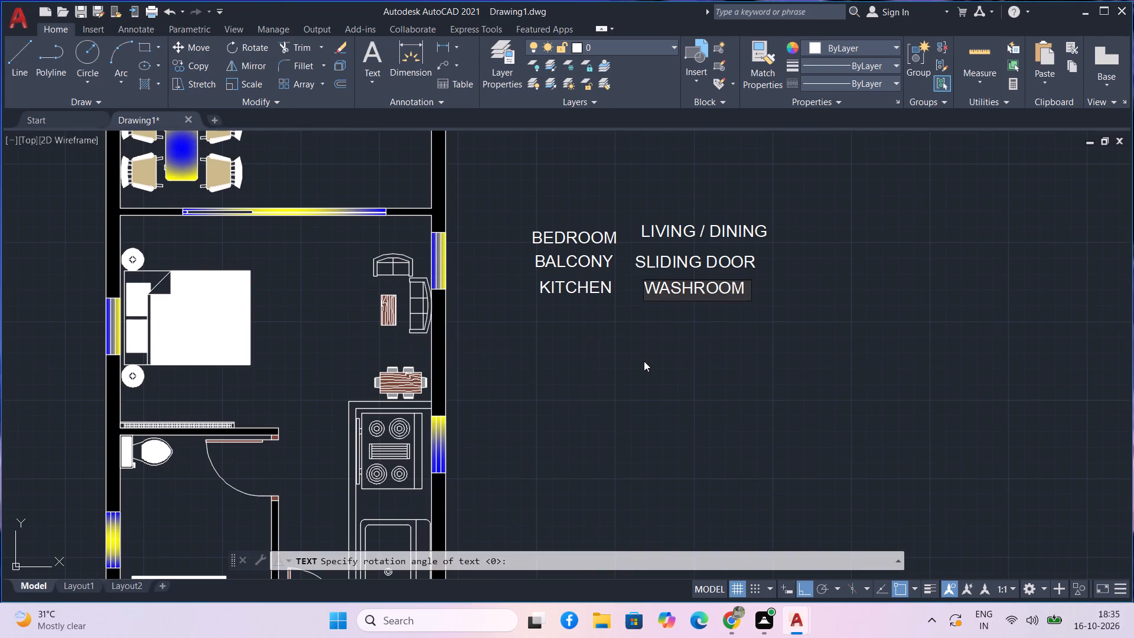
{"action": "middle_click_drag", "start_coordinate": [641, 367], "coordinate": [662, 299]}
{"action": "left_click", "coordinate": [569, 256]}
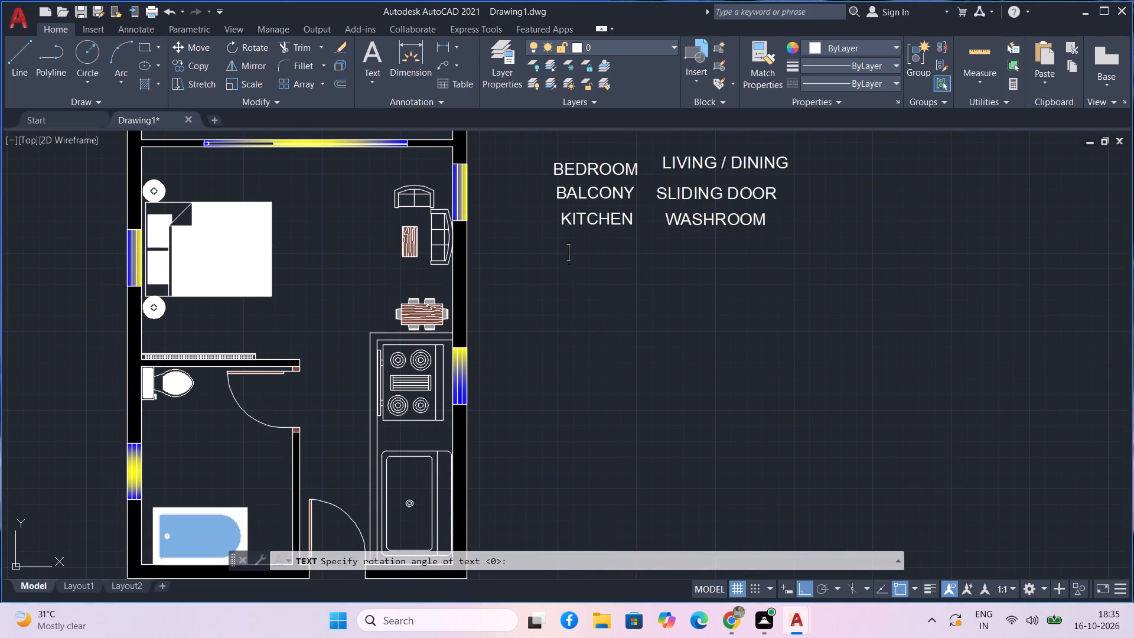
{"action": "type", "text": "MAIN"}
{"action": "key", "text": "space"}
{"action": "type", "text": "GA"}
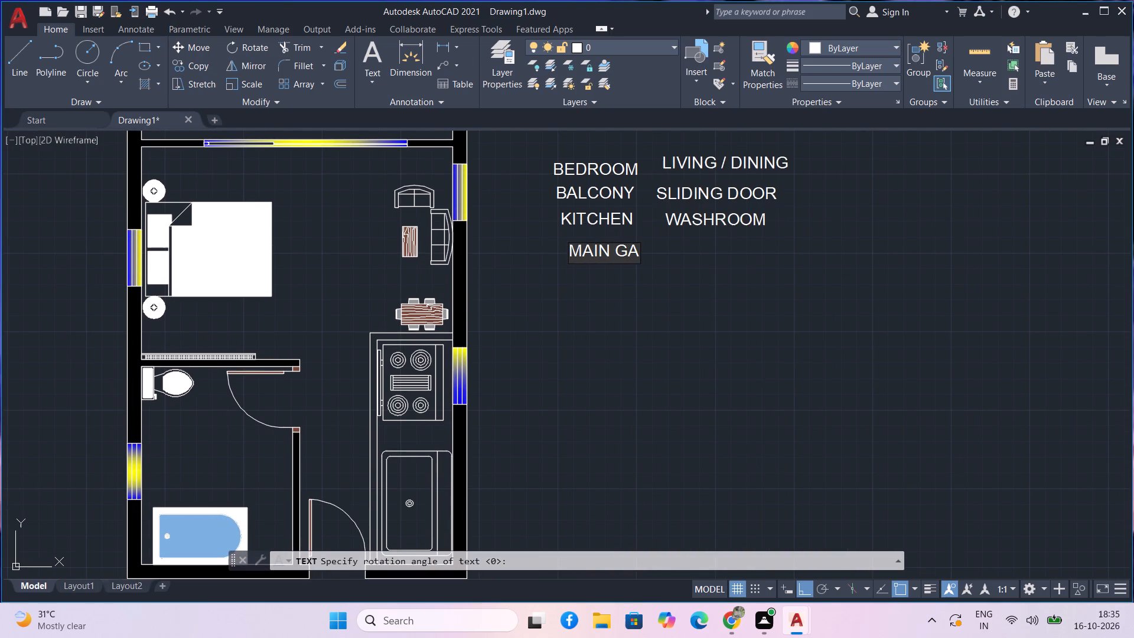
{"action": "type", "text": "TE"}
{"action": "key", "text": "space"}
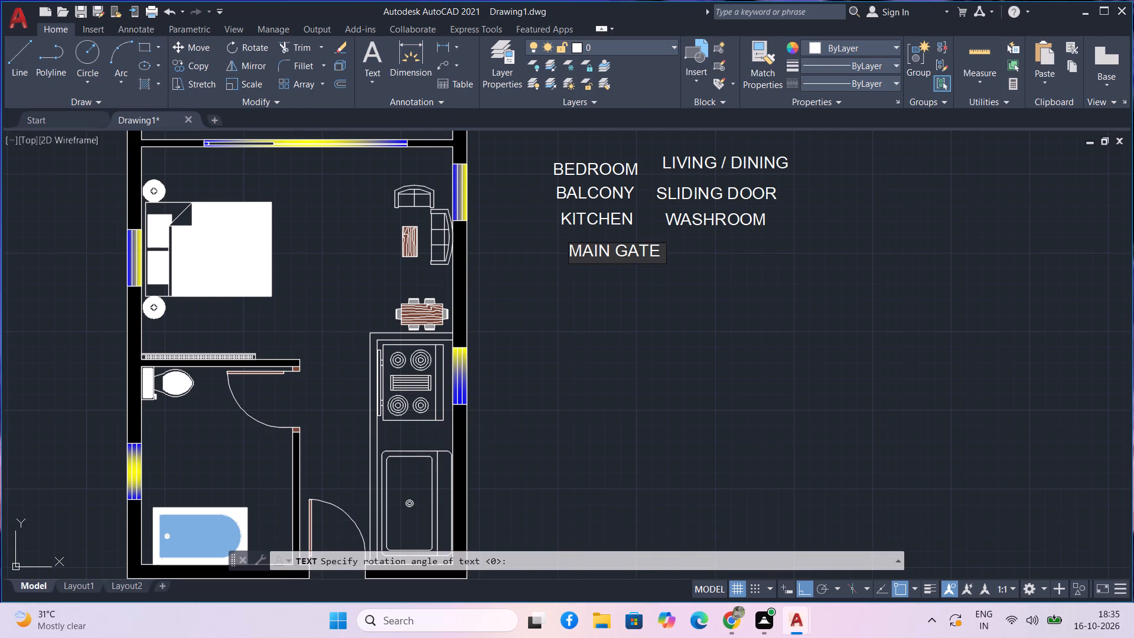
{"action": "middle_click_drag", "start_coordinate": [658, 311], "coordinate": [656, 287]}
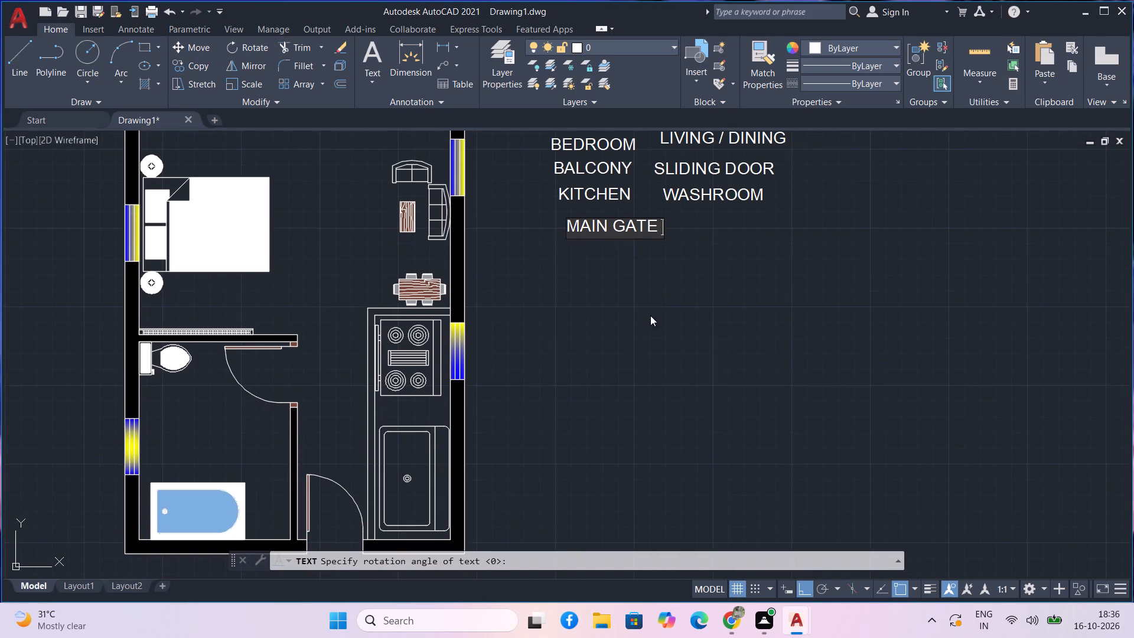
{"action": "middle_click_drag", "start_coordinate": [638, 336], "coordinate": [627, 298]}
{"action": "middle_click_drag", "start_coordinate": [627, 298], "coordinate": [634, 357]}
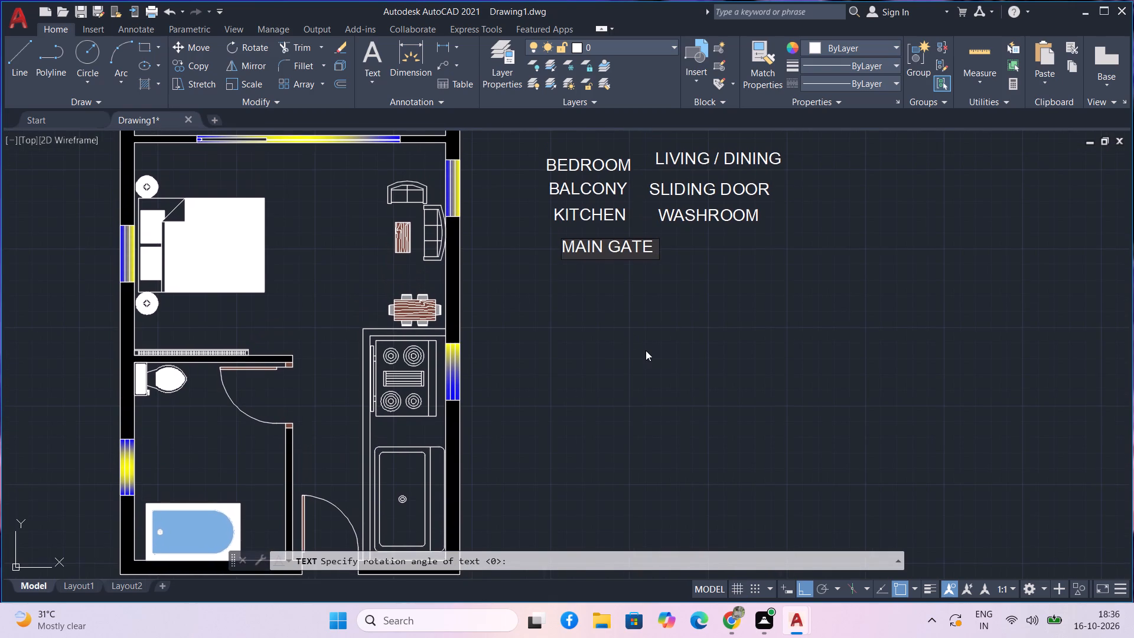
{"action": "scroll", "coordinate": [646, 350], "scroll_direction": "down", "scroll_amount": 1}
{"action": "middle_click_drag", "start_coordinate": [646, 350], "coordinate": [627, 341]}
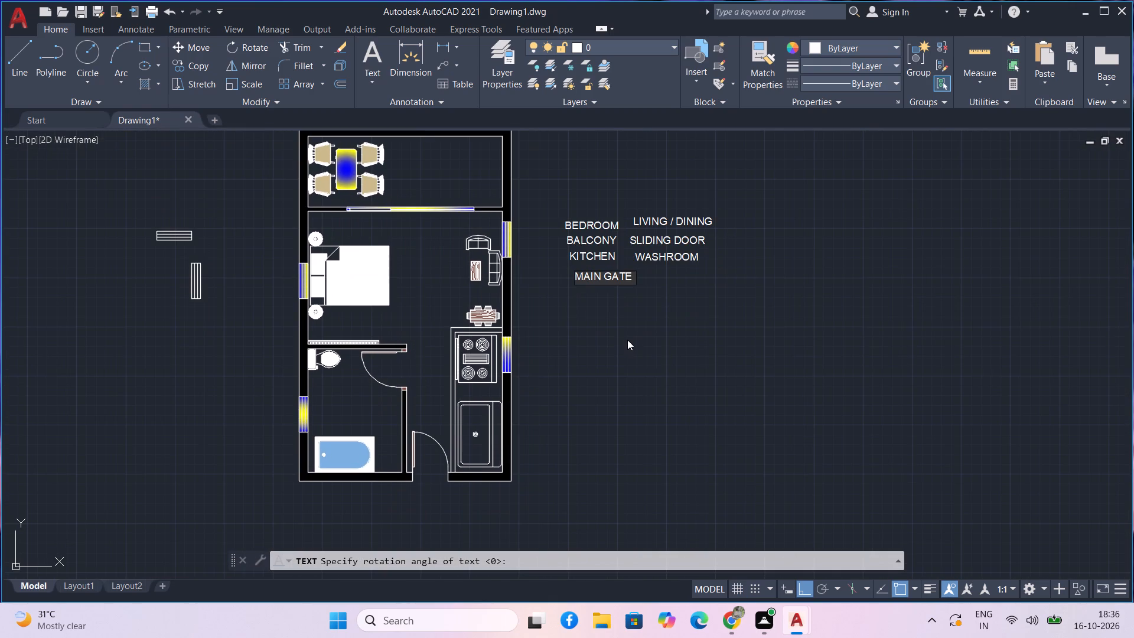
{"action": "middle_click_drag", "start_coordinate": [627, 340], "coordinate": [625, 388]}
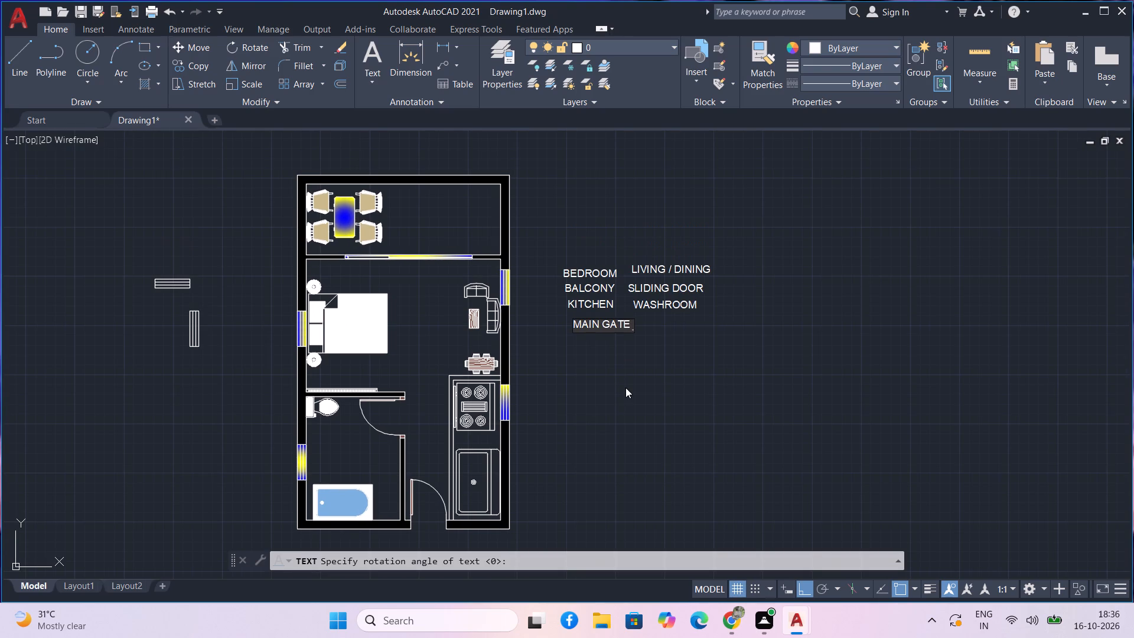
{"action": "key", "text": "Return"}
{"action": "key", "text": "Return"}
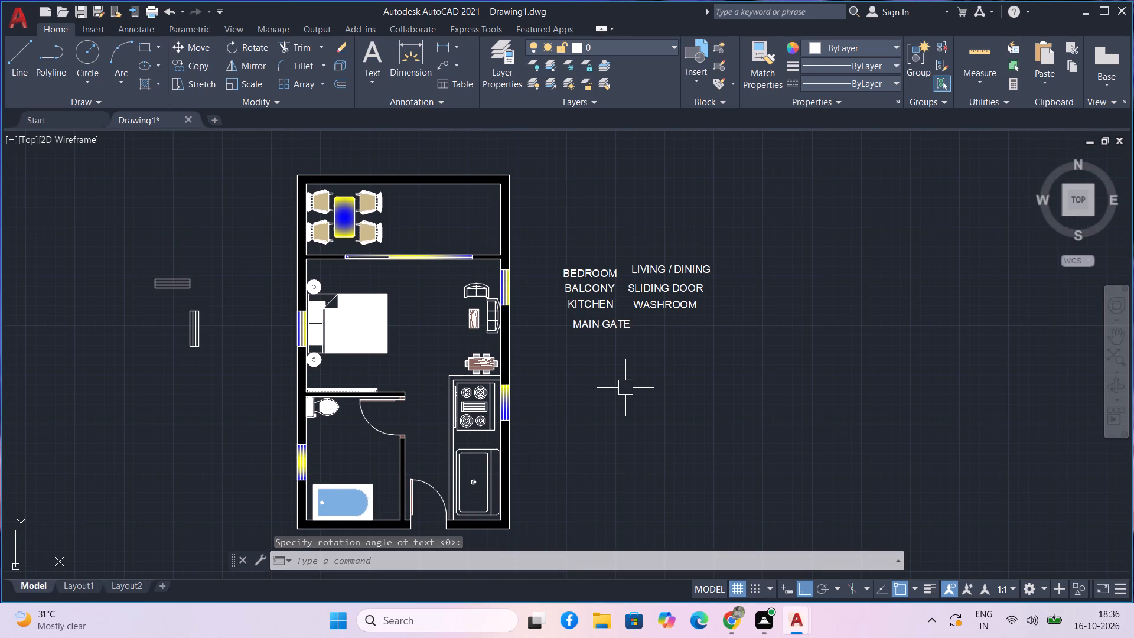
Move the MAIN GATE label, with Ortho off, to just below the entrance door opening in the plan's bottom wall.
{"action": "left_click", "coordinate": [605, 324]}
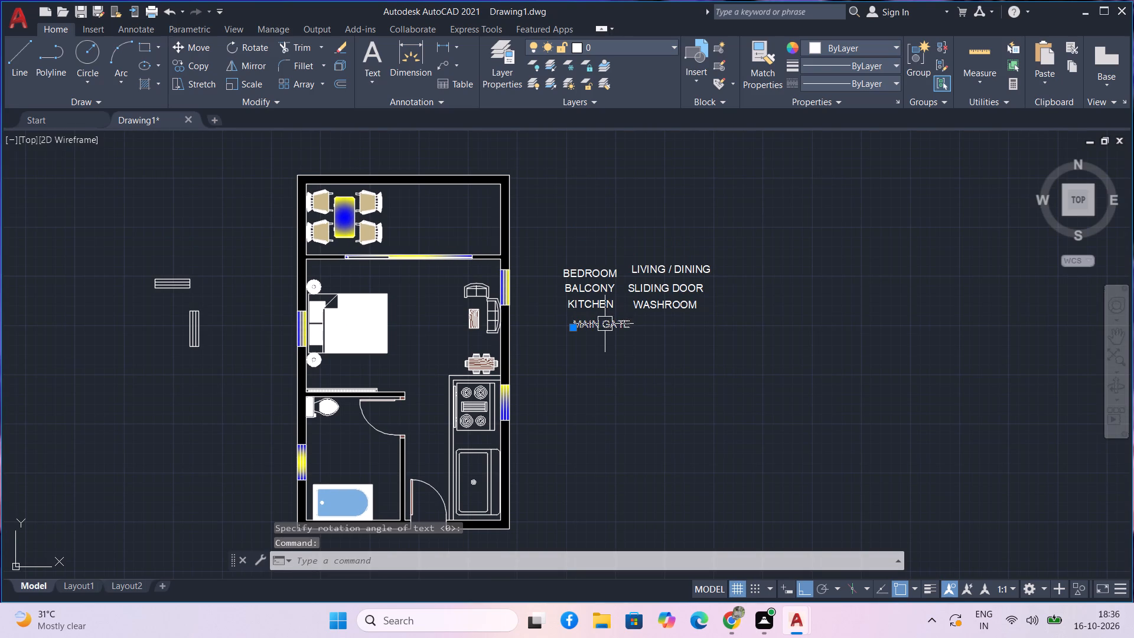
{"action": "type", "text": "M"}
{"action": "key", "text": "space"}
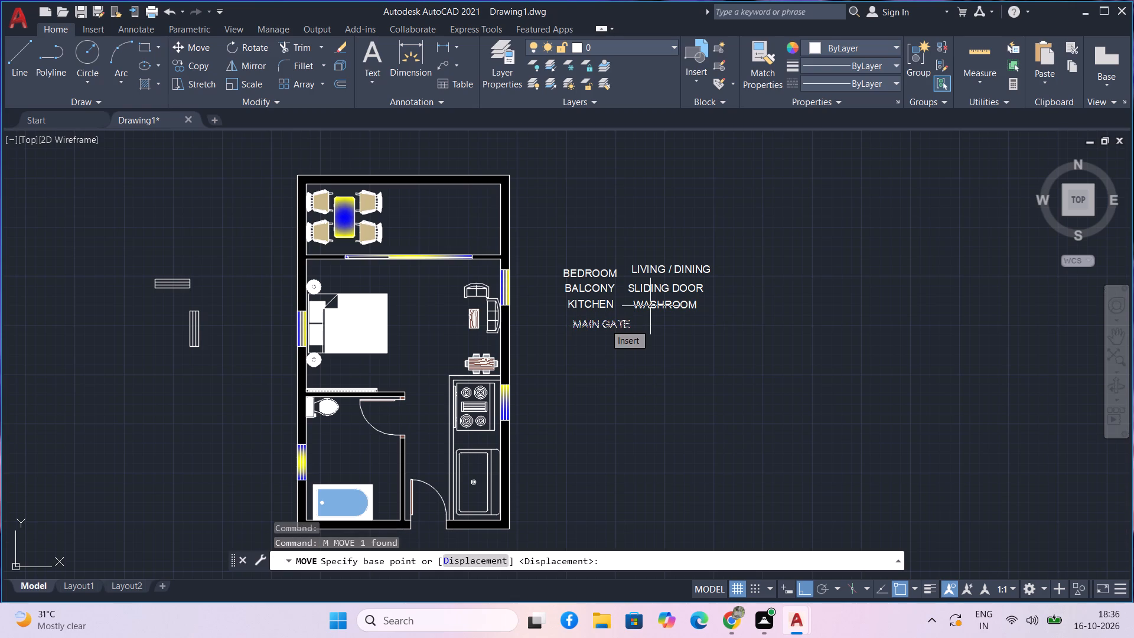
{"action": "left_click", "coordinate": [578, 327]}
{"action": "middle_click_drag", "start_coordinate": [569, 424], "coordinate": [576, 347]}
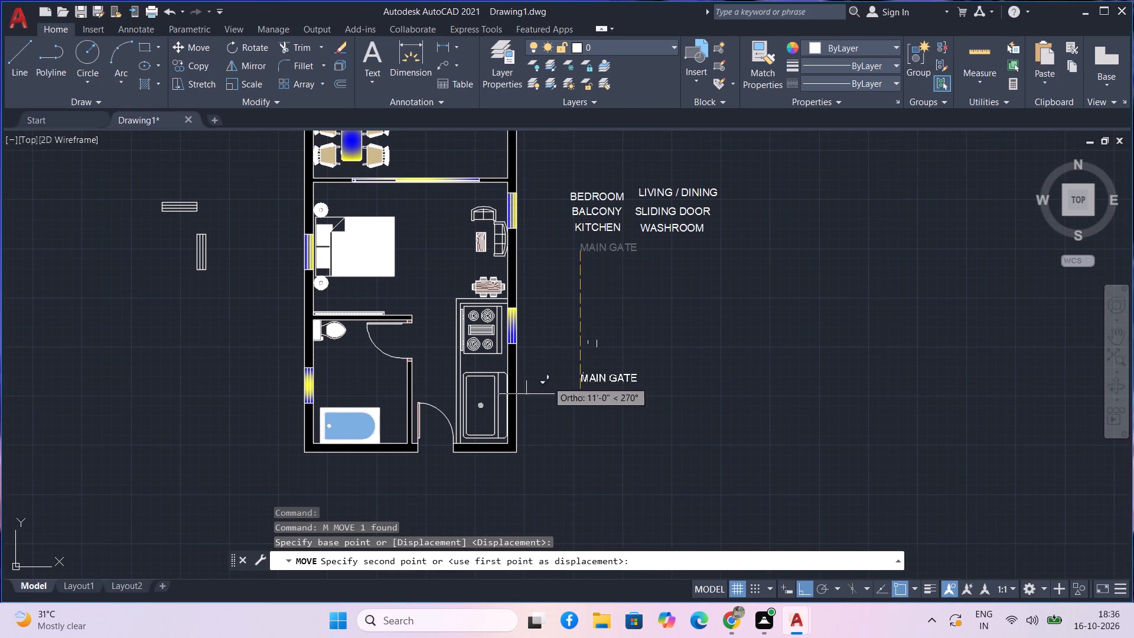
{"action": "key", "text": "F8"}
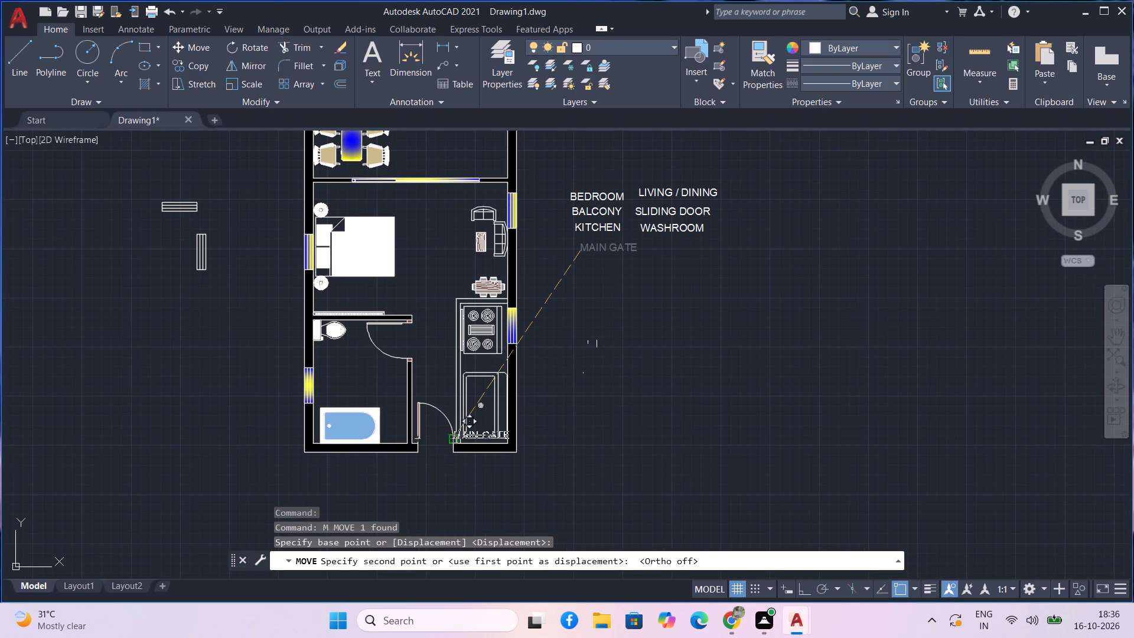
{"action": "scroll", "coordinate": [395, 489], "scroll_direction": "up", "scroll_amount": 2}
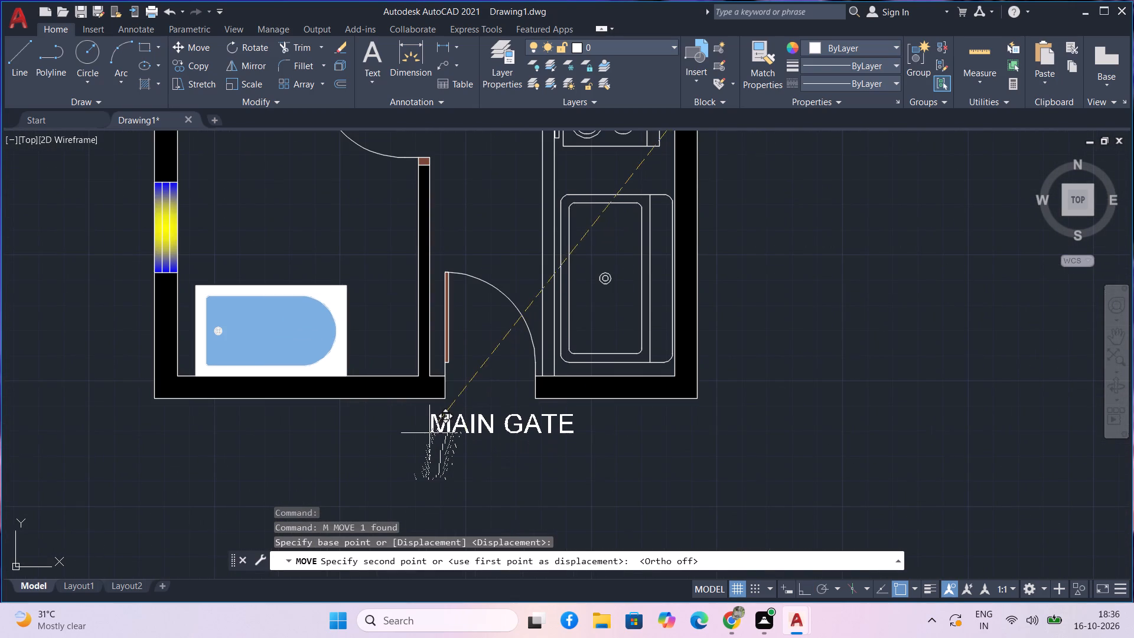
{"action": "left_click", "coordinate": [416, 435]}
Move the KITCHEN label onto the kitchen counter, between the stove and the sink.
{"action": "scroll", "coordinate": [651, 472], "scroll_direction": "down", "scroll_amount": 1}
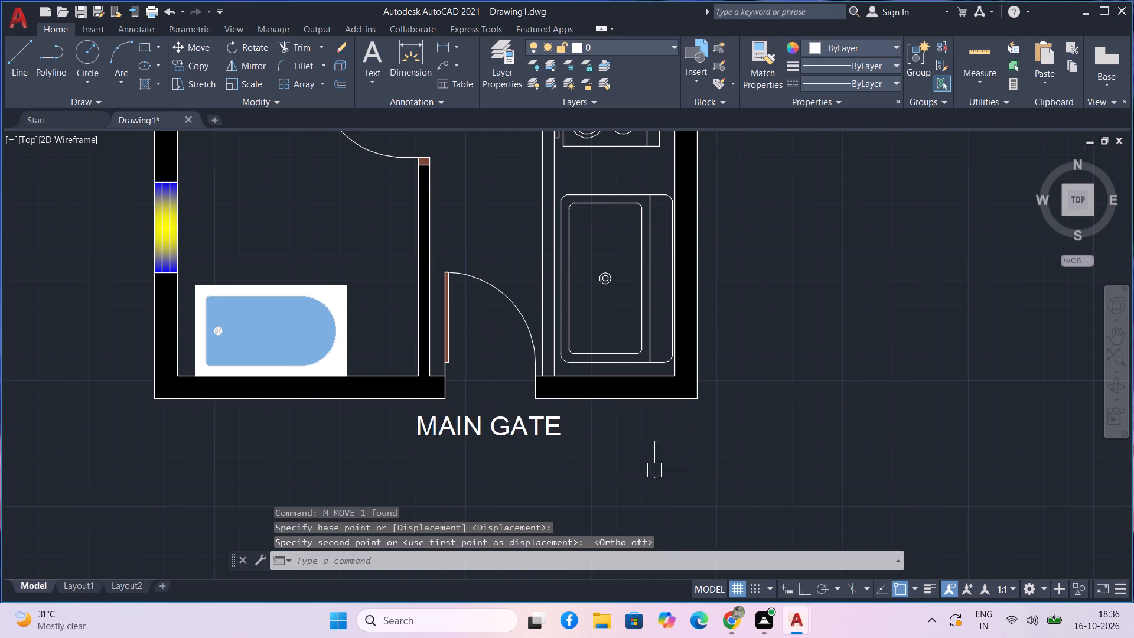
{"action": "scroll", "coordinate": [657, 470], "scroll_direction": "down", "scroll_amount": 1}
{"action": "left_click", "coordinate": [752, 220]}
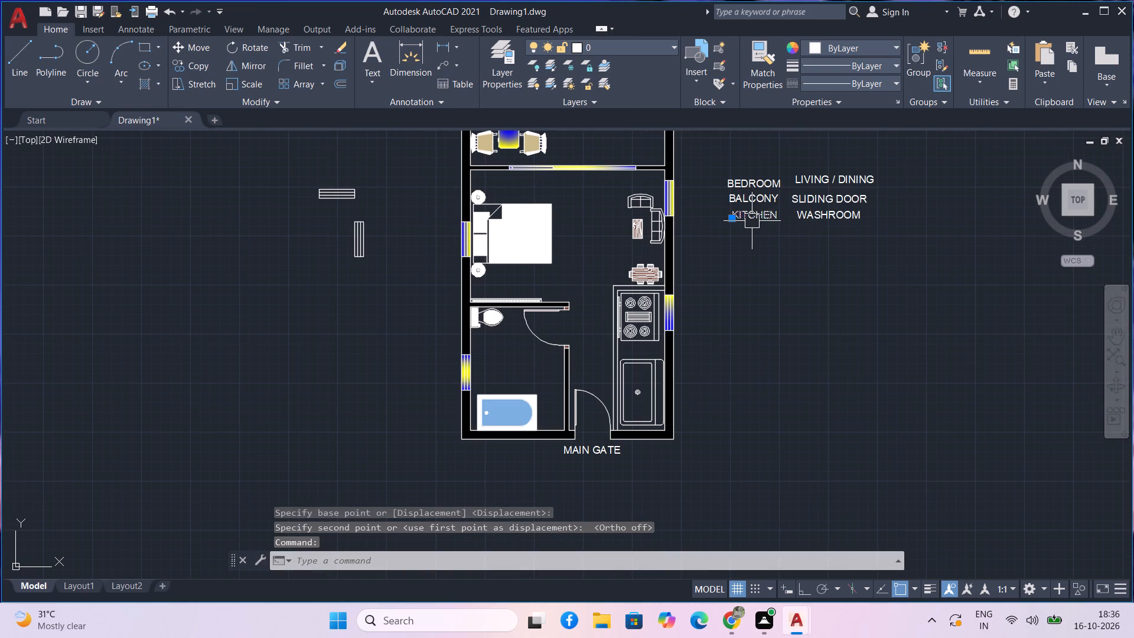
{"action": "type", "text": "M"}
{"action": "key", "text": "space"}
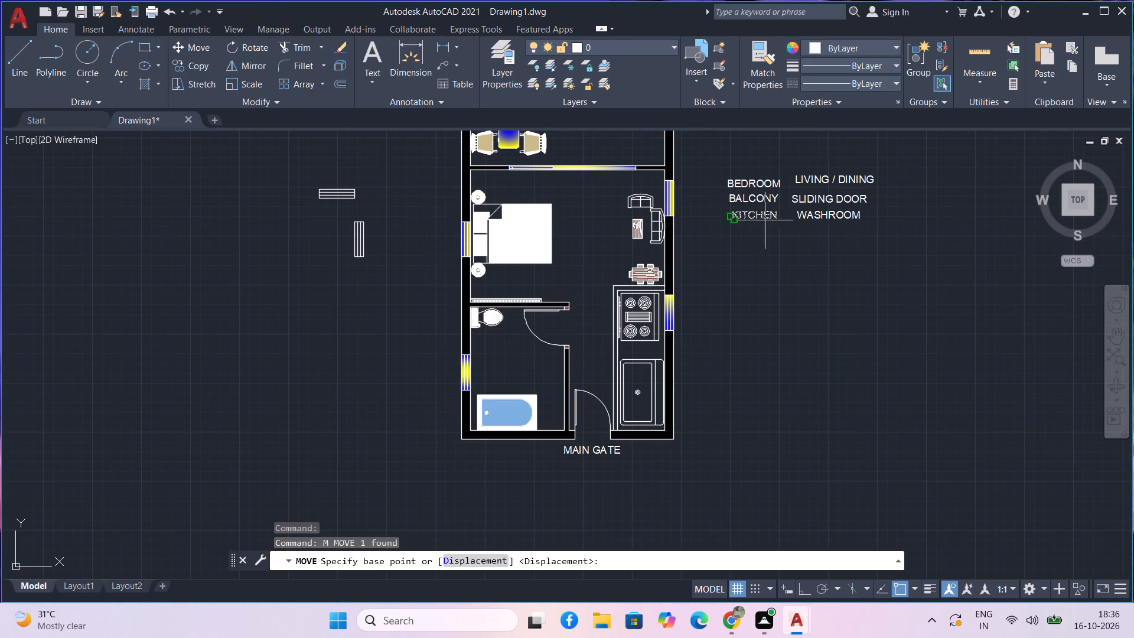
{"action": "left_click", "coordinate": [767, 220]}
{"action": "scroll", "coordinate": [601, 347], "scroll_direction": "up", "scroll_amount": 2}
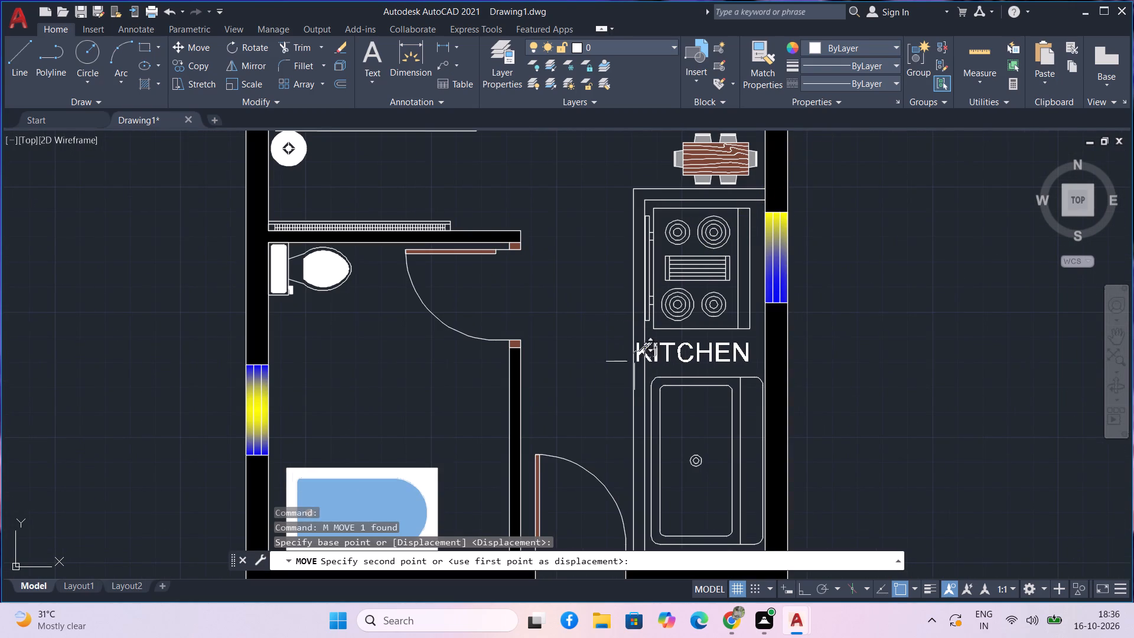
{"action": "scroll", "coordinate": [646, 360], "scroll_direction": "up", "scroll_amount": 1}
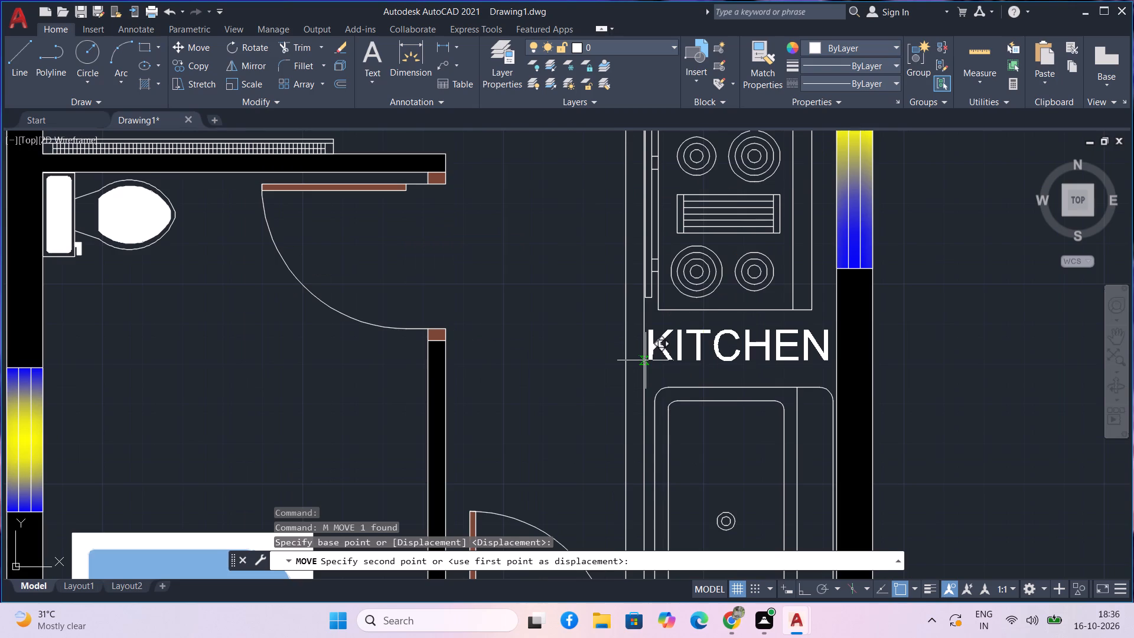
{"action": "scroll", "coordinate": [646, 360], "scroll_direction": "up", "scroll_amount": 1}
{"action": "left_click", "coordinate": [650, 360]}
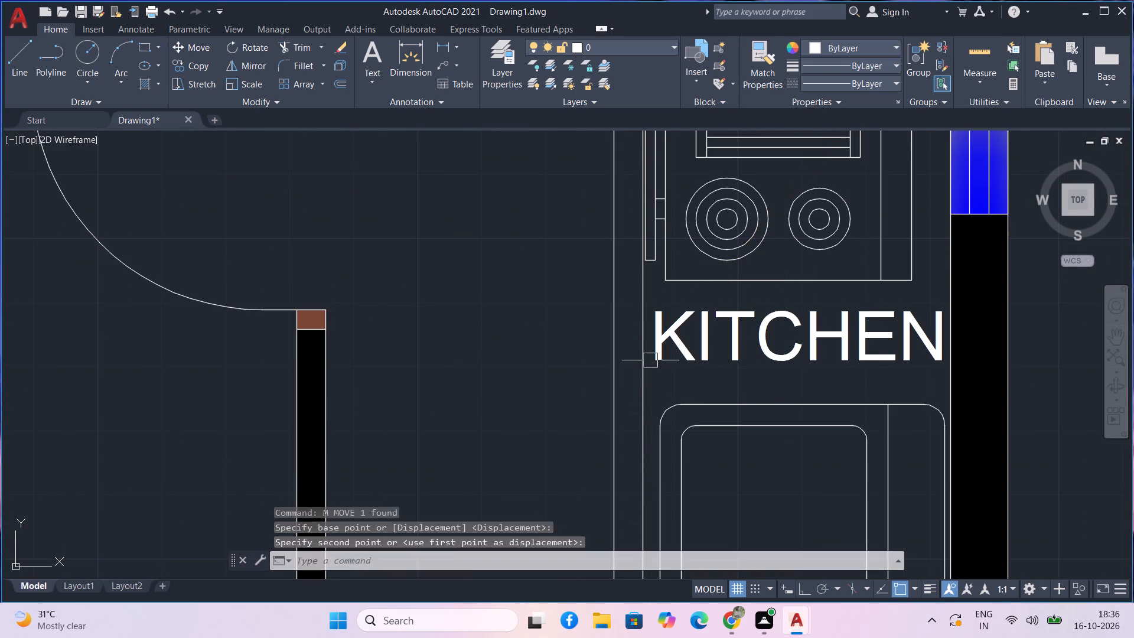
Move the WASHROOM label into the washroom, between the toilet and the bathtub.
{"action": "scroll", "coordinate": [666, 366], "scroll_direction": "down", "scroll_amount": 3}
{"action": "scroll", "coordinate": [799, 360], "scroll_direction": "down", "scroll_amount": 1}
{"action": "middle_click_drag", "start_coordinate": [809, 353], "coordinate": [712, 377]}
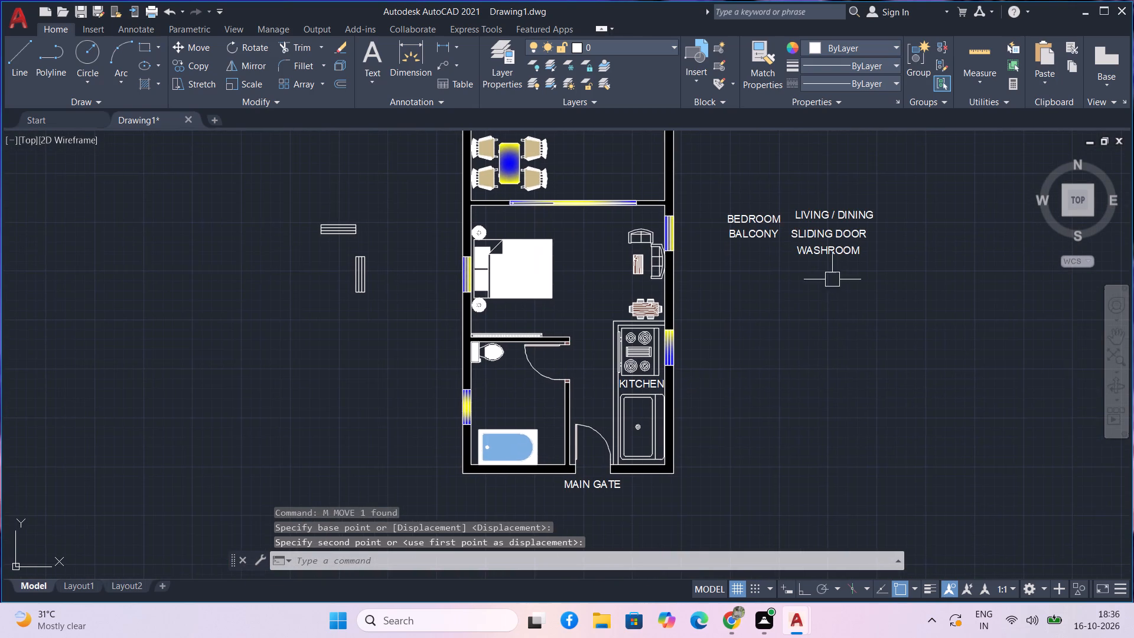
{"action": "left_click", "coordinate": [832, 248]}
{"action": "type", "text": "M"}
{"action": "key", "text": "space"}
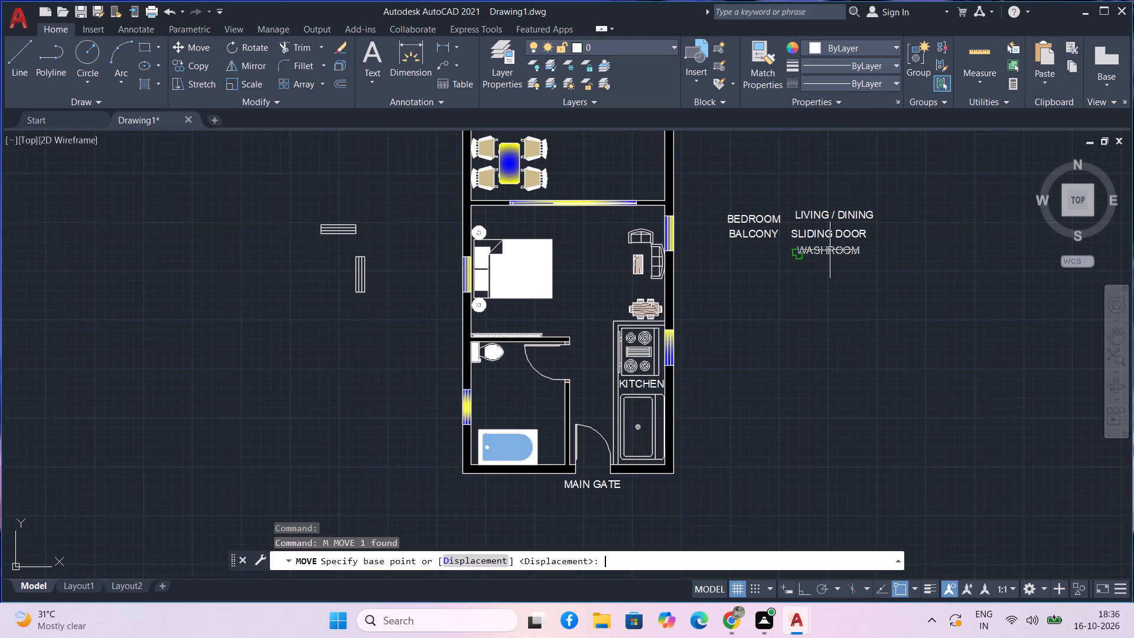
{"action": "left_click", "coordinate": [820, 249]}
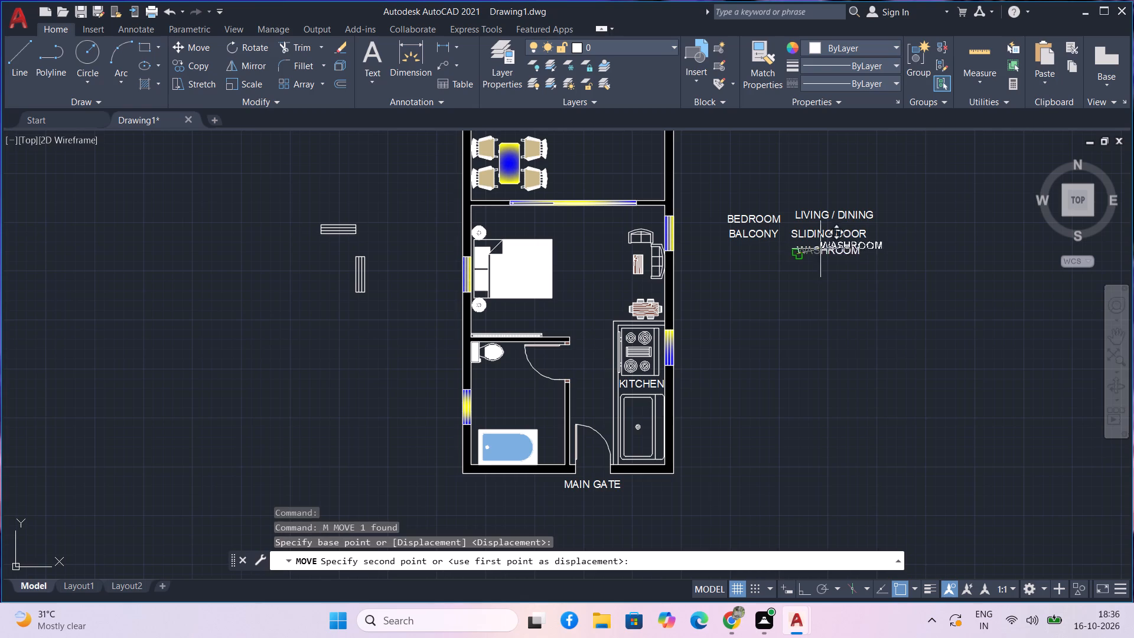
{"action": "left_click", "coordinate": [492, 403]}
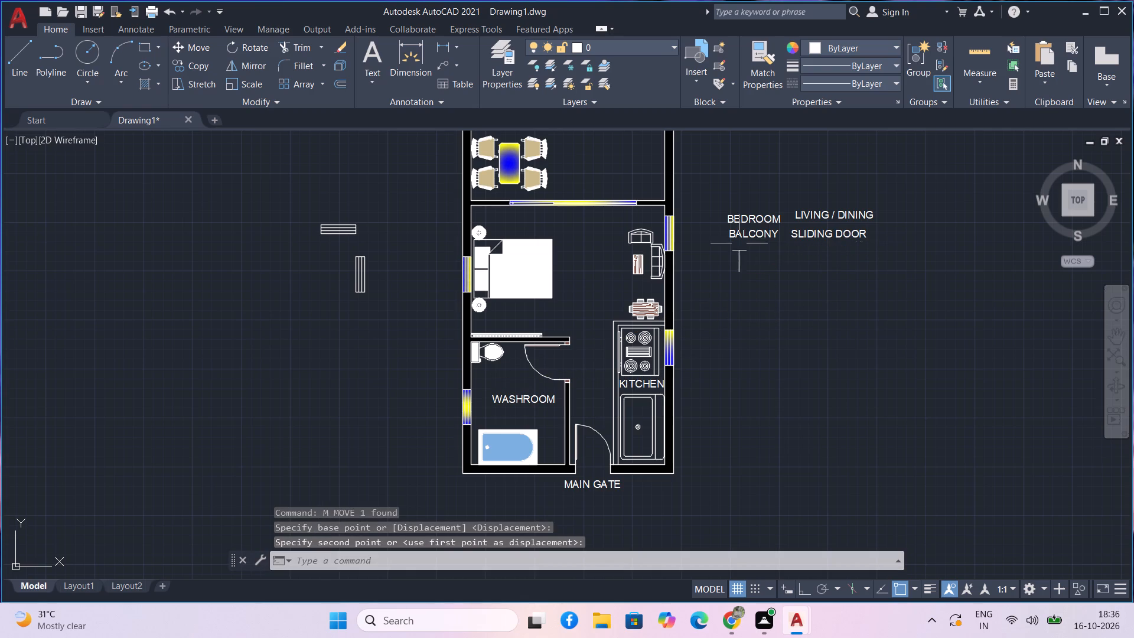
Move the BALCONY label into the balcony's open area, to the right of the table and chairs.
{"action": "left_click", "coordinate": [757, 238]}
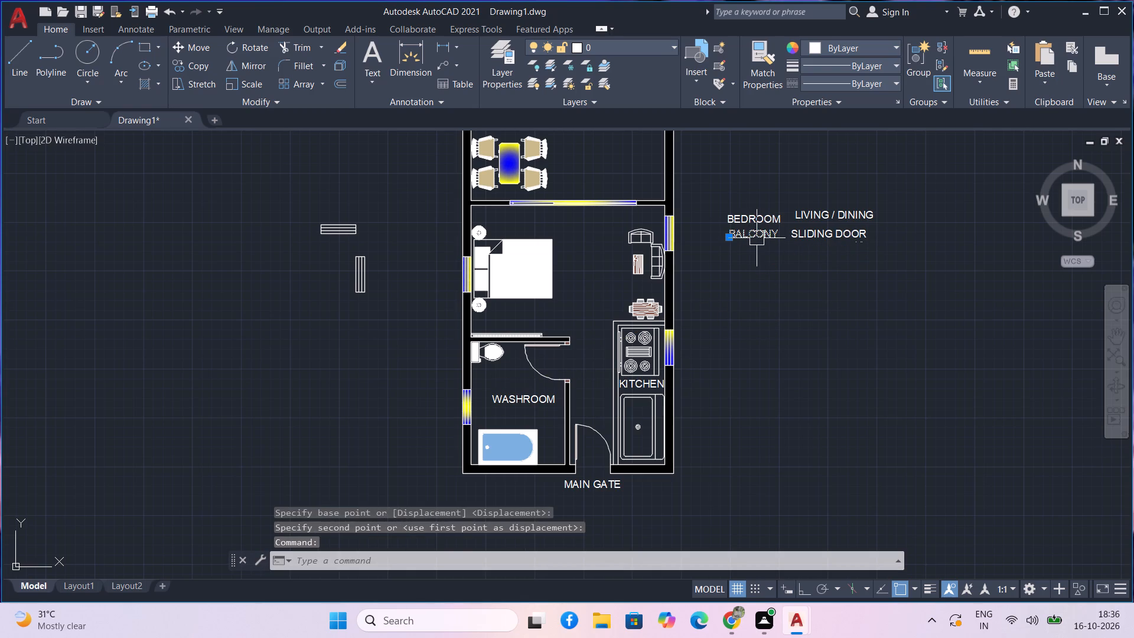
{"action": "type", "text": "M"}
{"action": "key", "text": "space"}
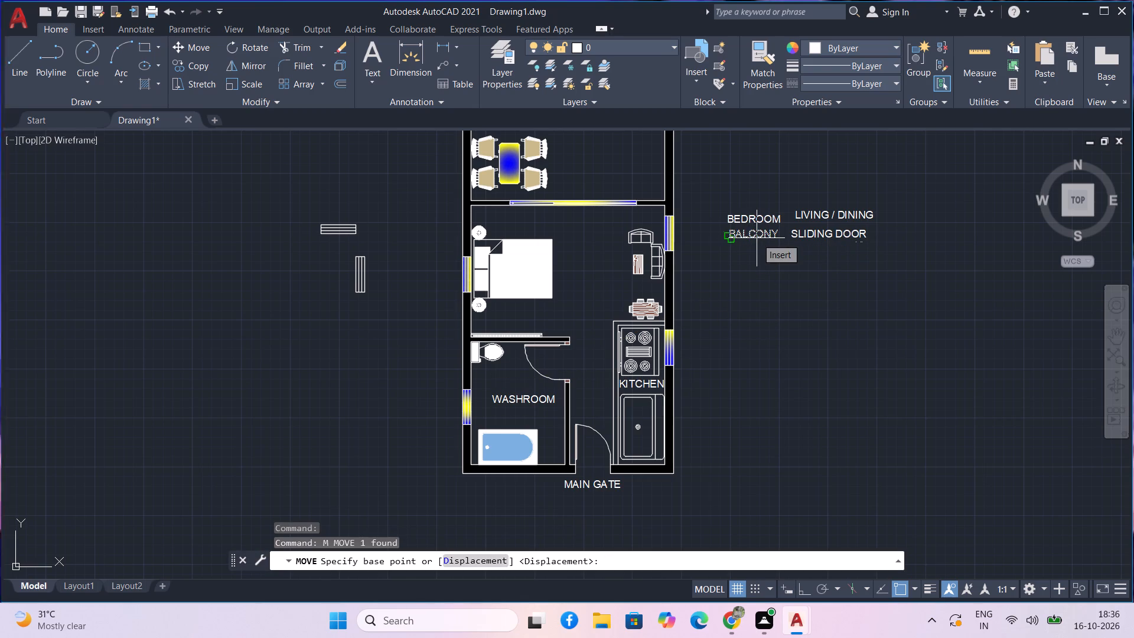
{"action": "left_click", "coordinate": [754, 236]}
{"action": "left_click", "coordinate": [595, 167]}
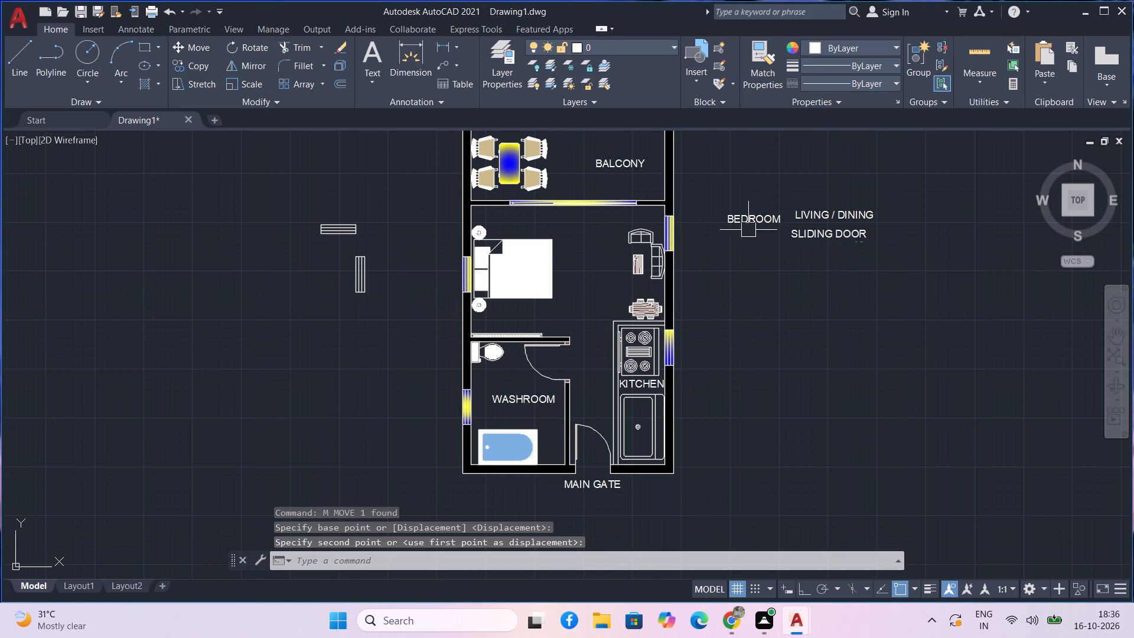
Move the BEDROOM label into the bedroom, below the bed and just above the washroom's upper wall.
{"action": "left_click", "coordinate": [760, 214]}
{"action": "type", "text": "M"}
{"action": "key", "text": "space"}
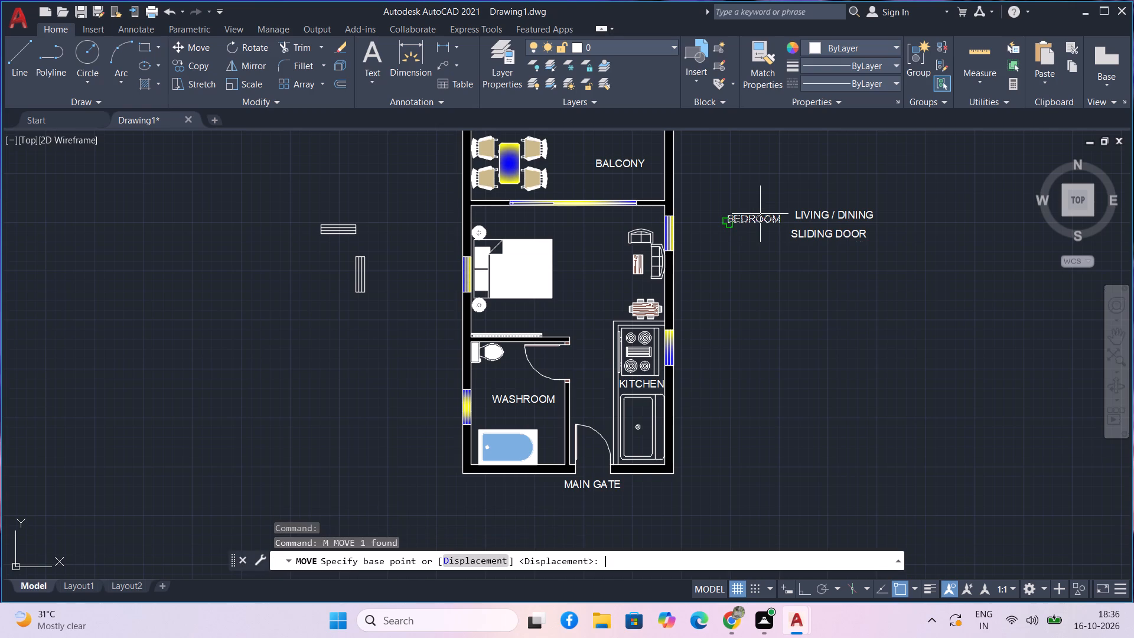
{"action": "left_click", "coordinate": [754, 219]}
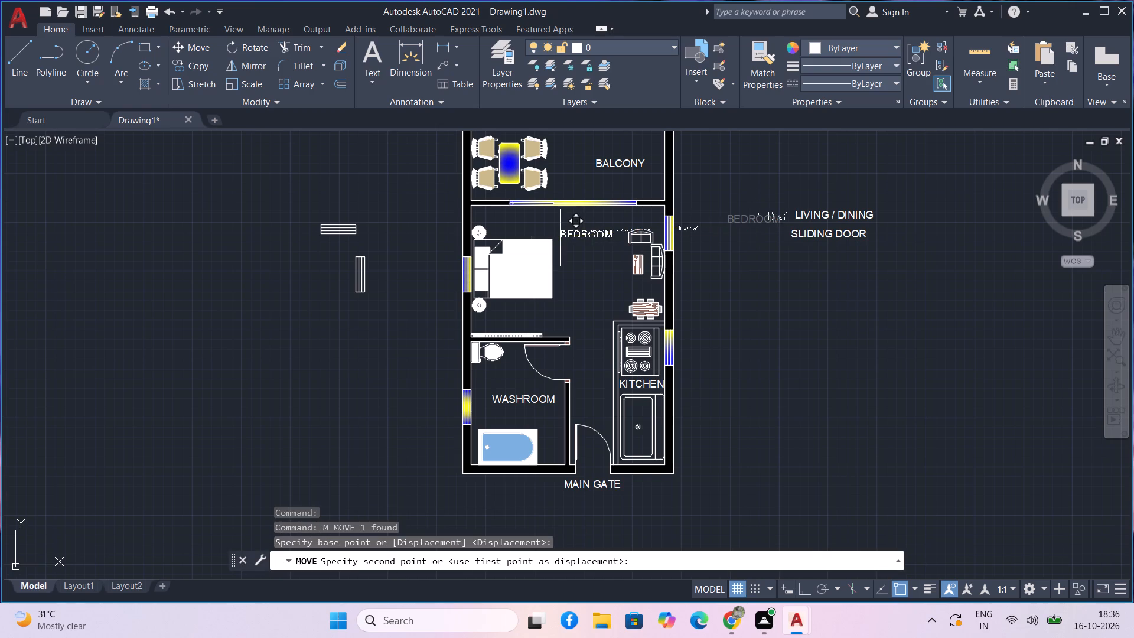
{"action": "scroll", "coordinate": [560, 237], "scroll_direction": "up", "scroll_amount": 2}
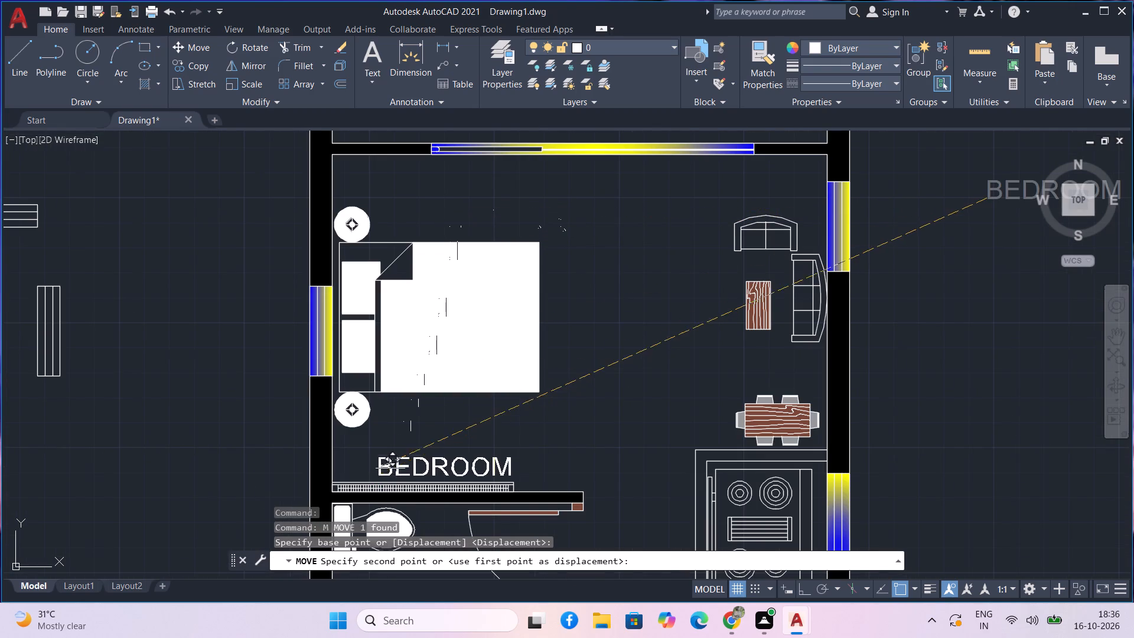
{"action": "left_click", "coordinate": [375, 461]}
Move the SLIDING DOOR label to just above the sliding door between the balcony and the bedroom.
{"action": "scroll", "coordinate": [928, 378], "scroll_direction": "down", "scroll_amount": 2}
{"action": "middle_click_drag", "start_coordinate": [916, 382], "coordinate": [732, 402]}
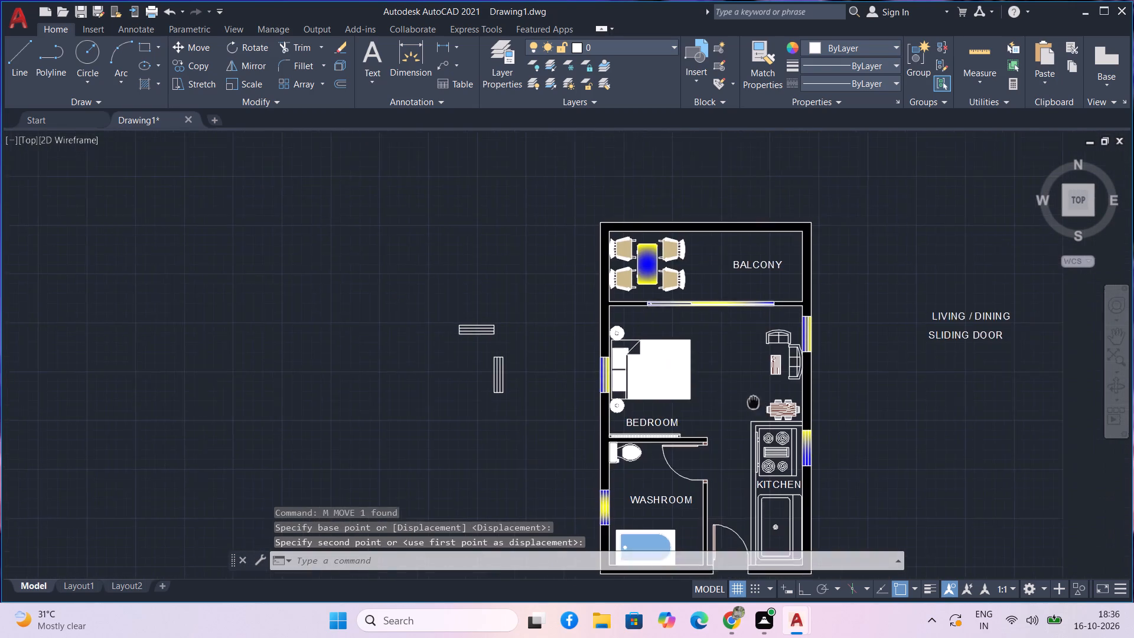
{"action": "middle_click_drag", "start_coordinate": [732, 402], "coordinate": [575, 412]}
{"action": "left_click", "coordinate": [708, 347]}
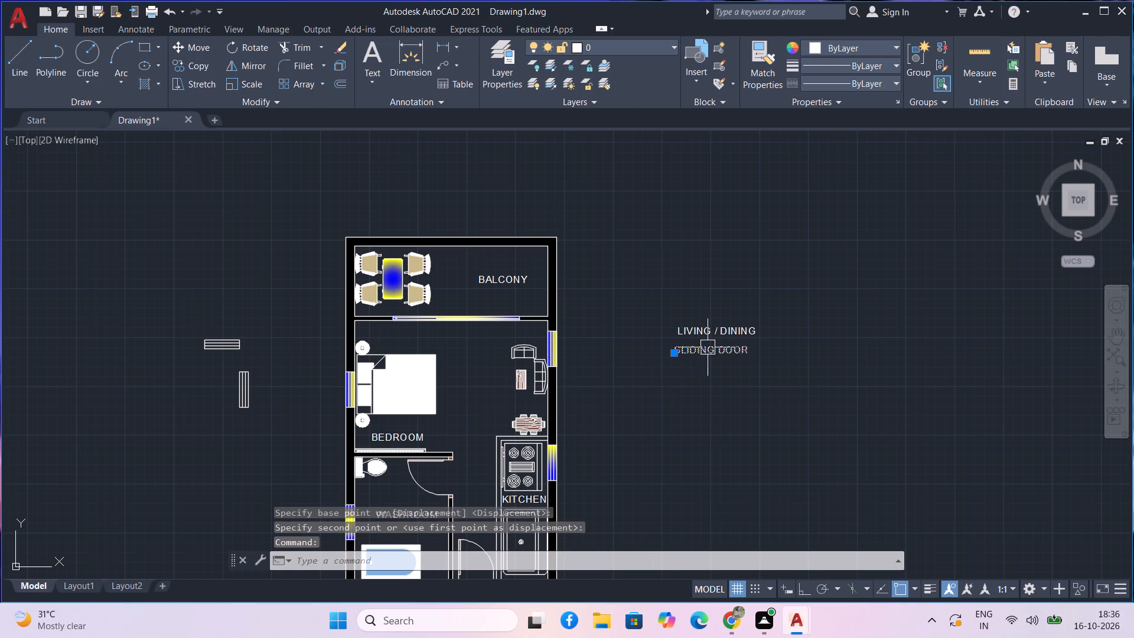
{"action": "type", "text": "M"}
{"action": "key", "text": "space"}
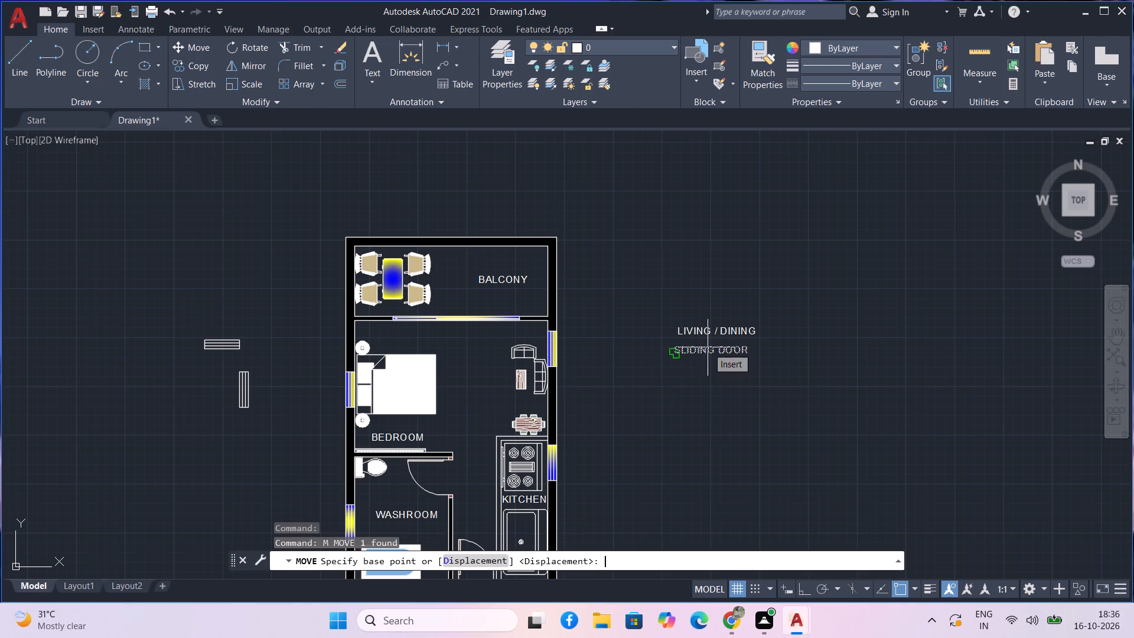
{"action": "left_click", "coordinate": [696, 356]}
{"action": "scroll", "coordinate": [416, 334], "scroll_direction": "up", "scroll_amount": 2}
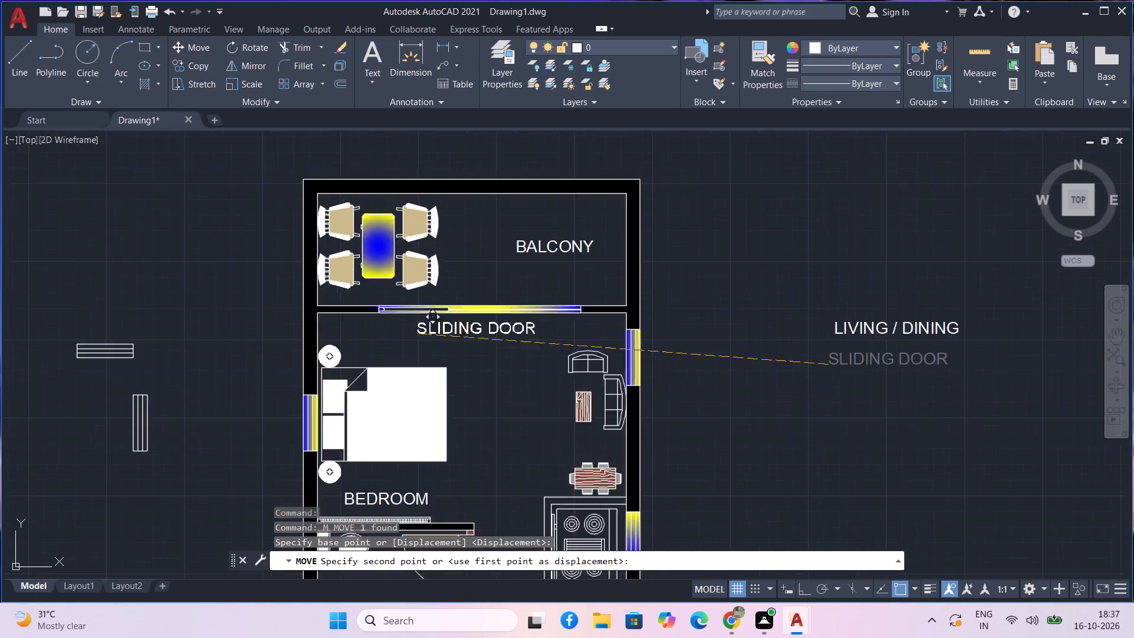
{"action": "scroll", "coordinate": [416, 334], "scroll_direction": "up", "scroll_amount": 1}
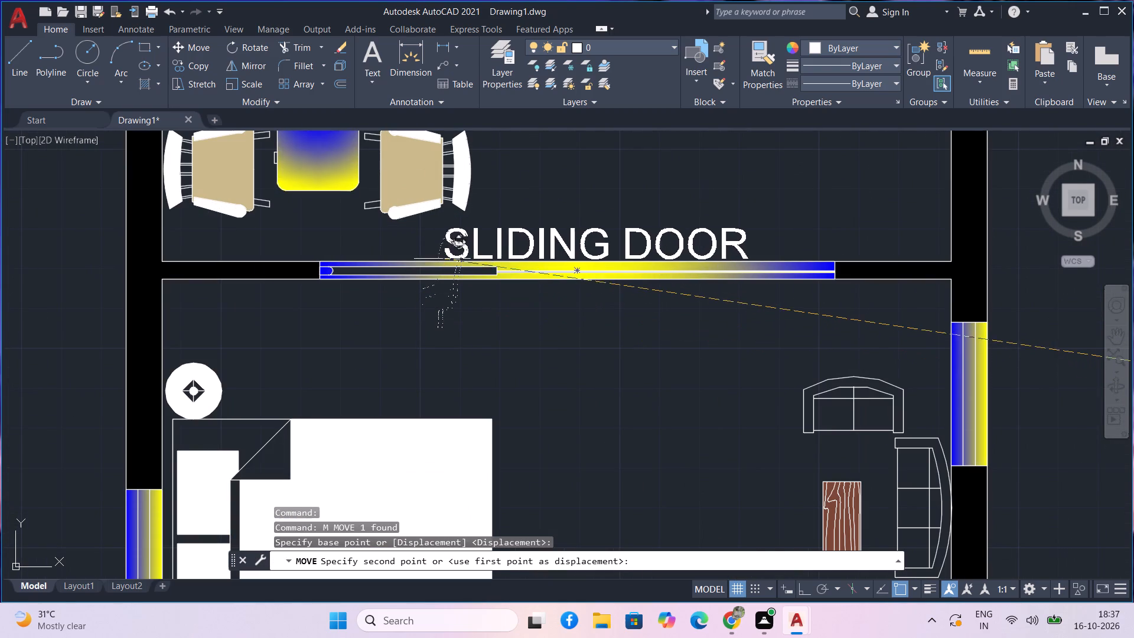
{"action": "left_click", "coordinate": [447, 255]}
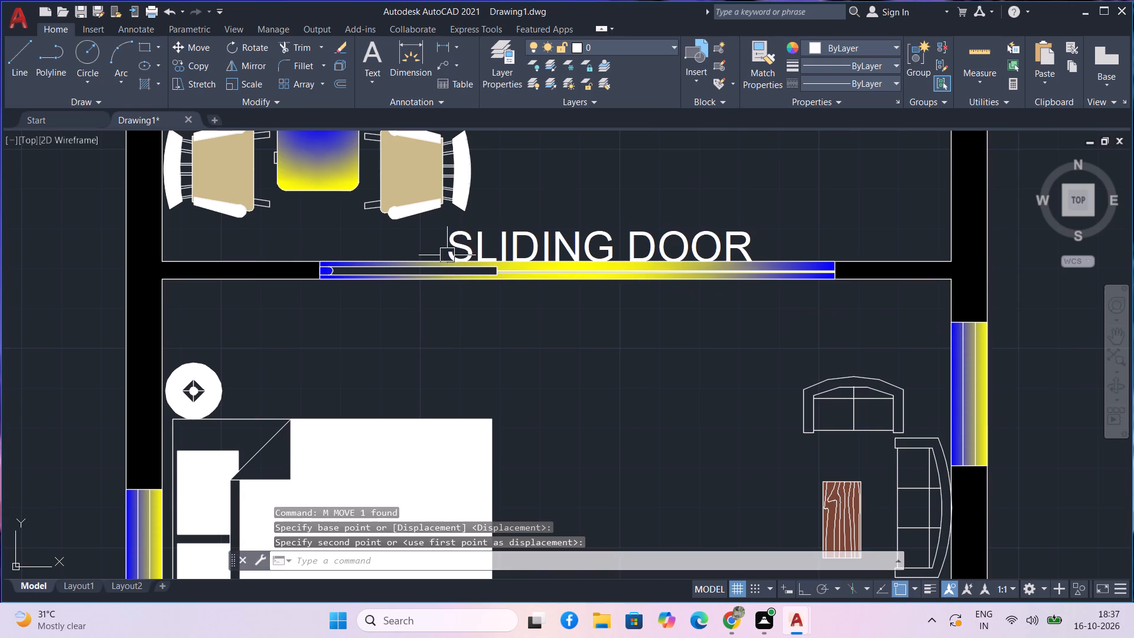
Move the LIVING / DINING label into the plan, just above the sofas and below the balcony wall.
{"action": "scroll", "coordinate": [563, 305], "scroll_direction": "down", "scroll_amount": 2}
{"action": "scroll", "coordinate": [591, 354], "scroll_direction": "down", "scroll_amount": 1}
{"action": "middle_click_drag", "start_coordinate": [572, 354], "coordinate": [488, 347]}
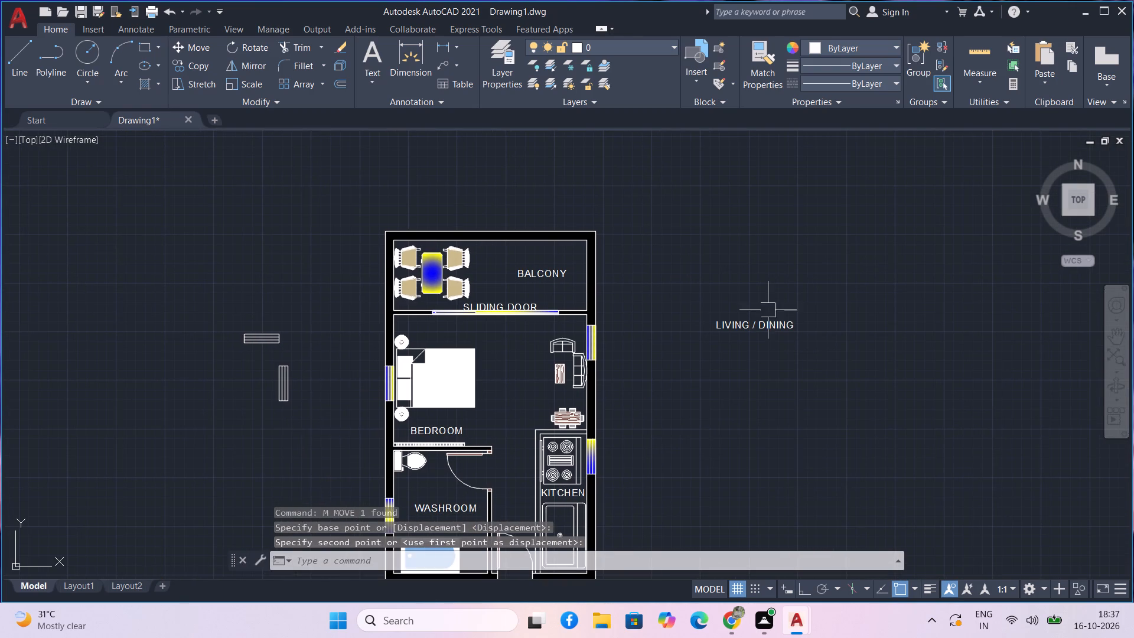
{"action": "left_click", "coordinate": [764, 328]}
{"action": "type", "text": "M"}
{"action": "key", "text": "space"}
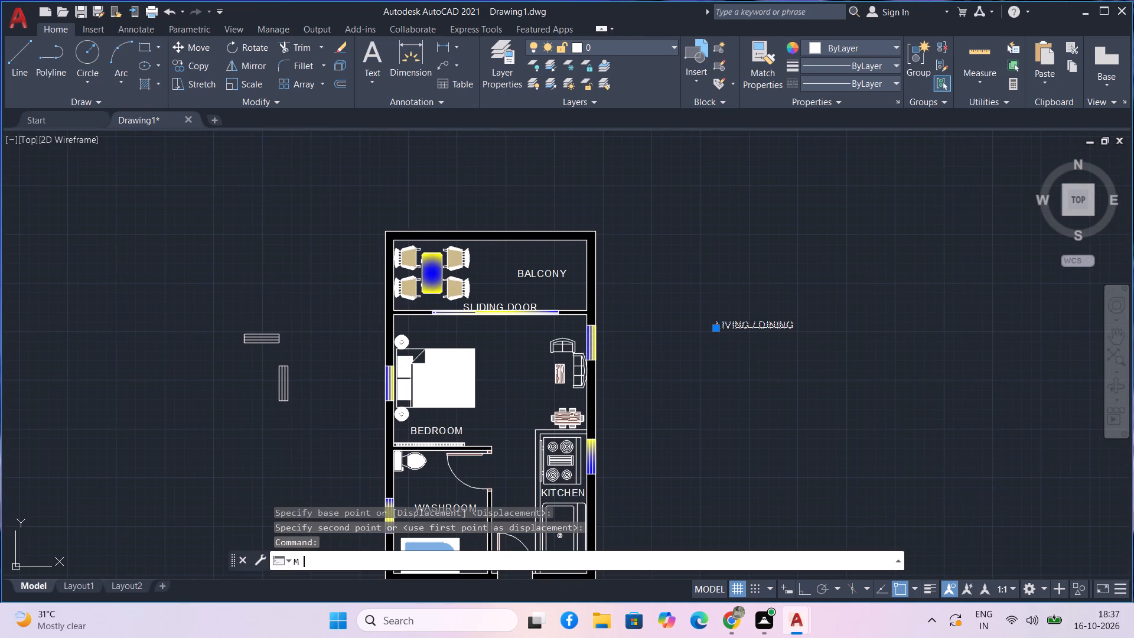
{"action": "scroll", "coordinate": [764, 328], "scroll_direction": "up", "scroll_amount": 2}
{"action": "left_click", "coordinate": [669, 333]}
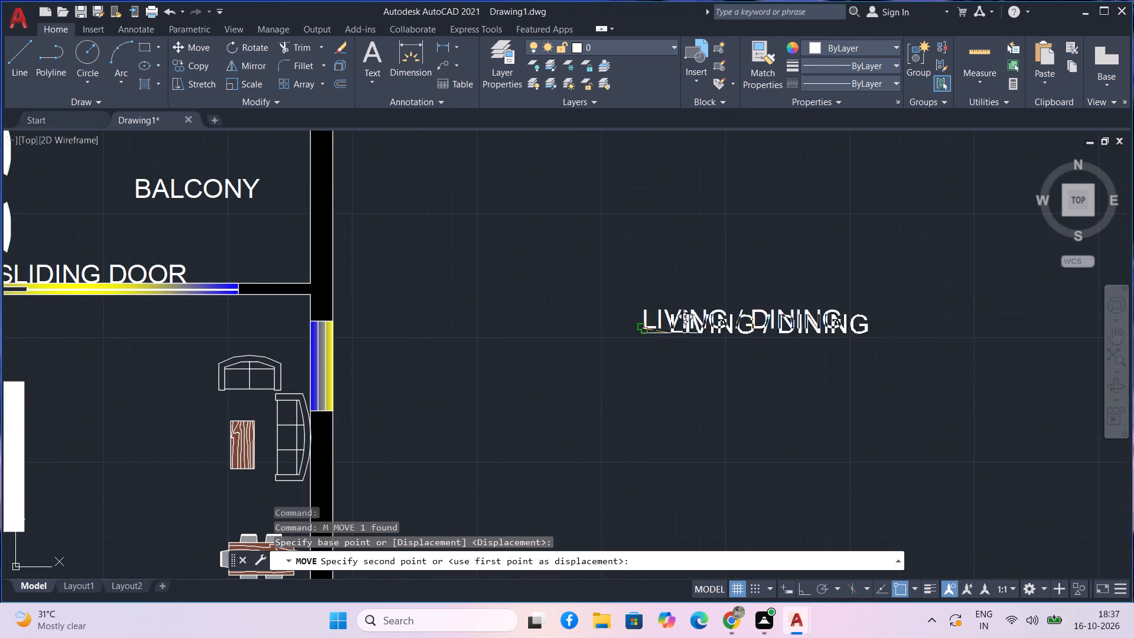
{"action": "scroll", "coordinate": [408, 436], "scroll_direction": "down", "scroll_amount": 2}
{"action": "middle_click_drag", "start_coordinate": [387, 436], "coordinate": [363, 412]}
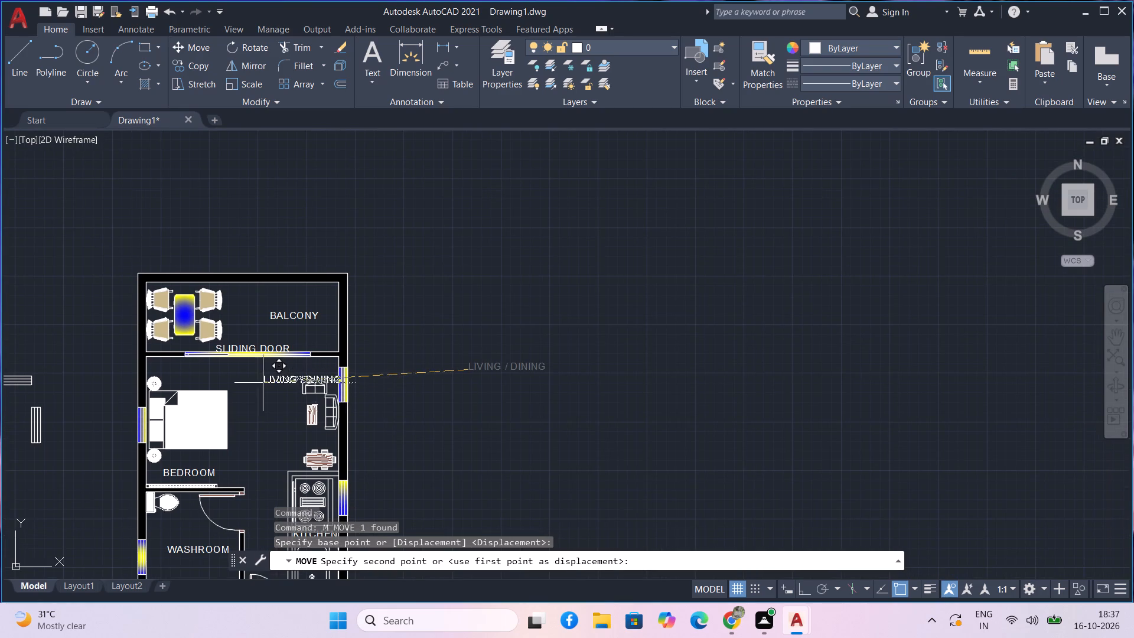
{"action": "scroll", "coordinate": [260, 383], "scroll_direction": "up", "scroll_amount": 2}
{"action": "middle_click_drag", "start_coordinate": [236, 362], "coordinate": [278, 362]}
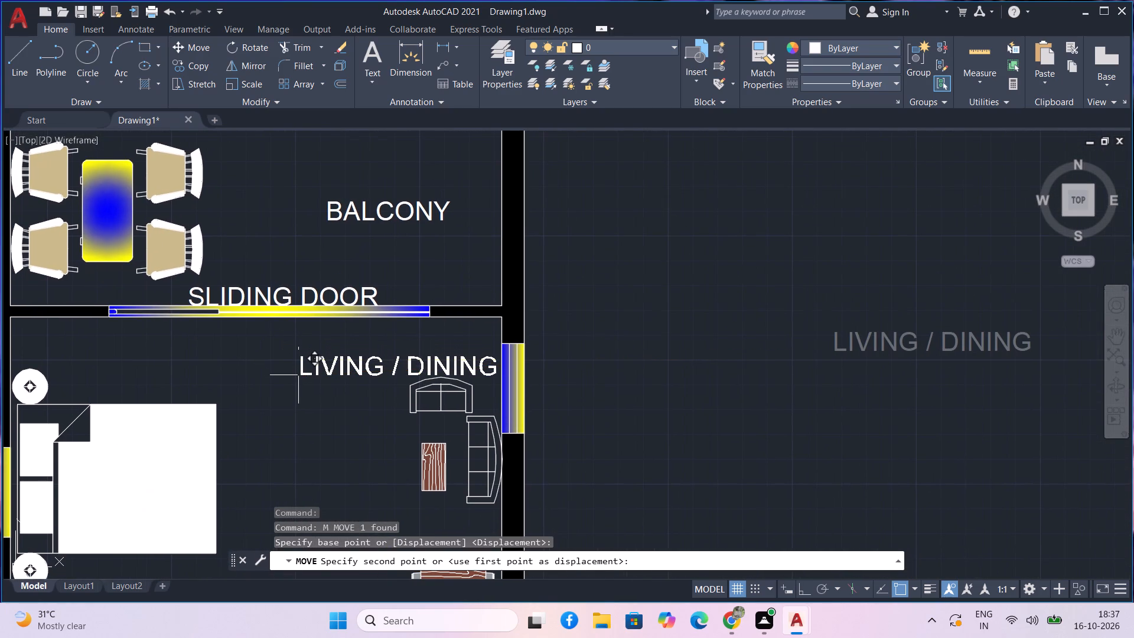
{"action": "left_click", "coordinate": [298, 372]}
Move the LIVING / DINING label into the gap between the sofa set and the six-seat dining table.
{"action": "scroll", "coordinate": [373, 376], "scroll_direction": "down", "scroll_amount": 1}
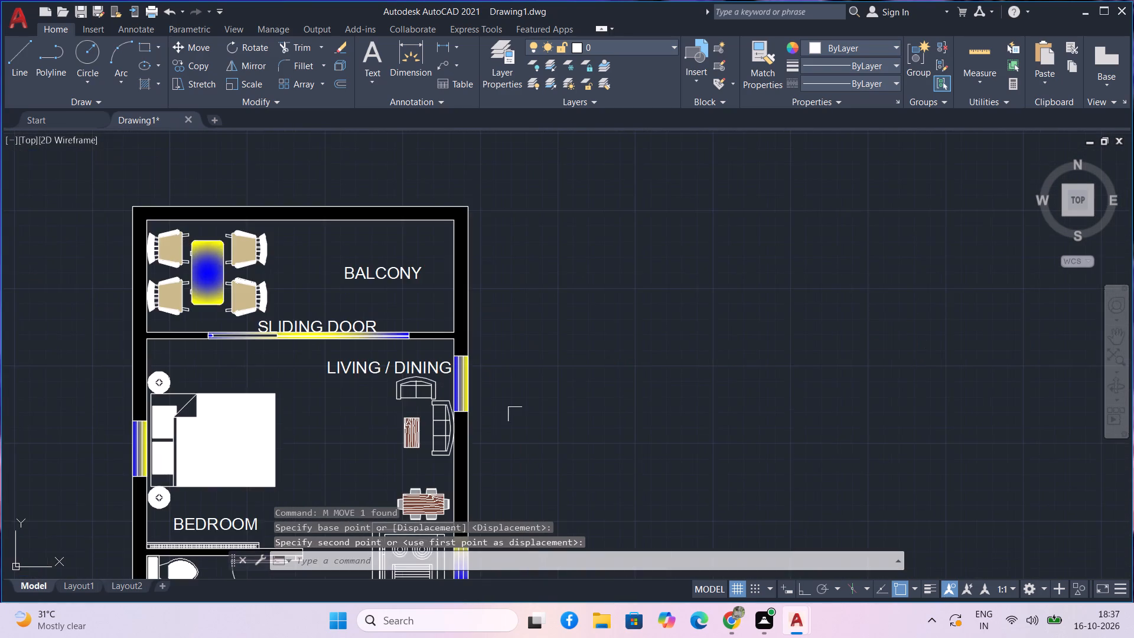
{"action": "scroll", "coordinate": [563, 418], "scroll_direction": "down", "scroll_amount": 2}
{"action": "middle_click_drag", "start_coordinate": [567, 414], "coordinate": [559, 387]}
{"action": "middle_click_drag", "start_coordinate": [576, 405], "coordinate": [575, 398]}
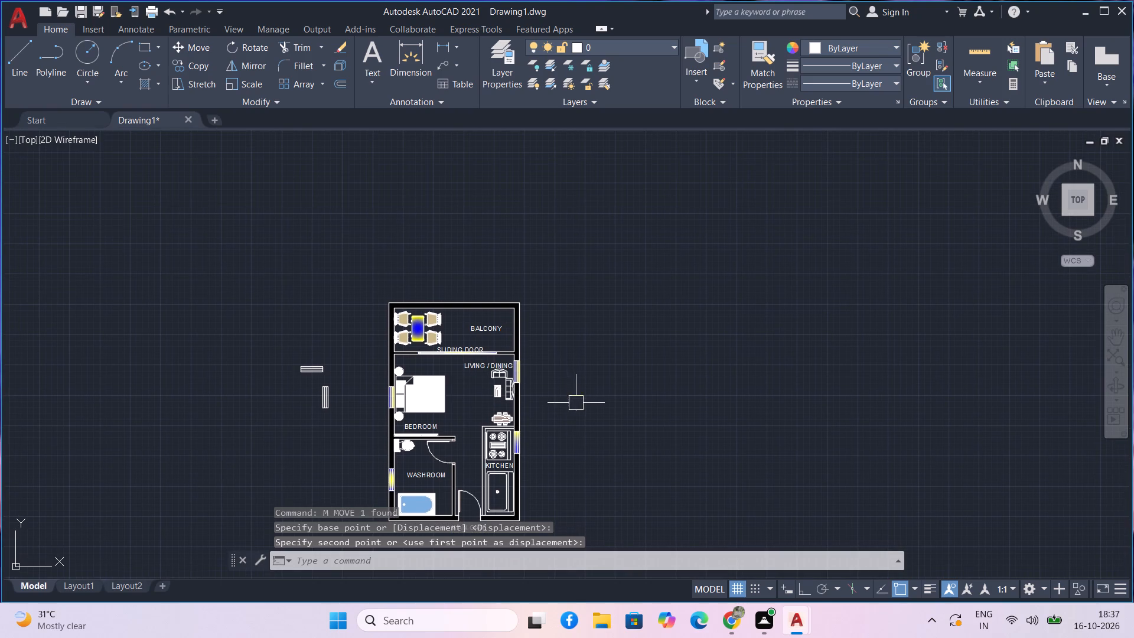
{"action": "scroll", "coordinate": [452, 368], "scroll_direction": "up", "scroll_amount": 3}
{"action": "middle_click_drag", "start_coordinate": [464, 422], "coordinate": [444, 388]}
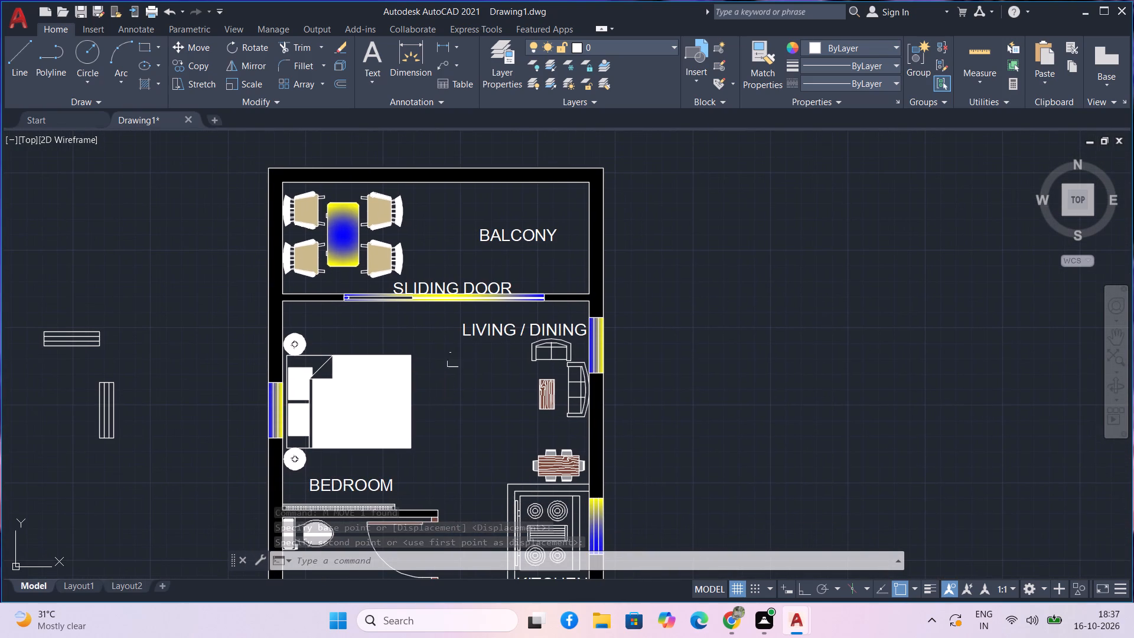
{"action": "left_click", "coordinate": [475, 327]}
{"action": "type", "text": "M"}
{"action": "key", "text": "space"}
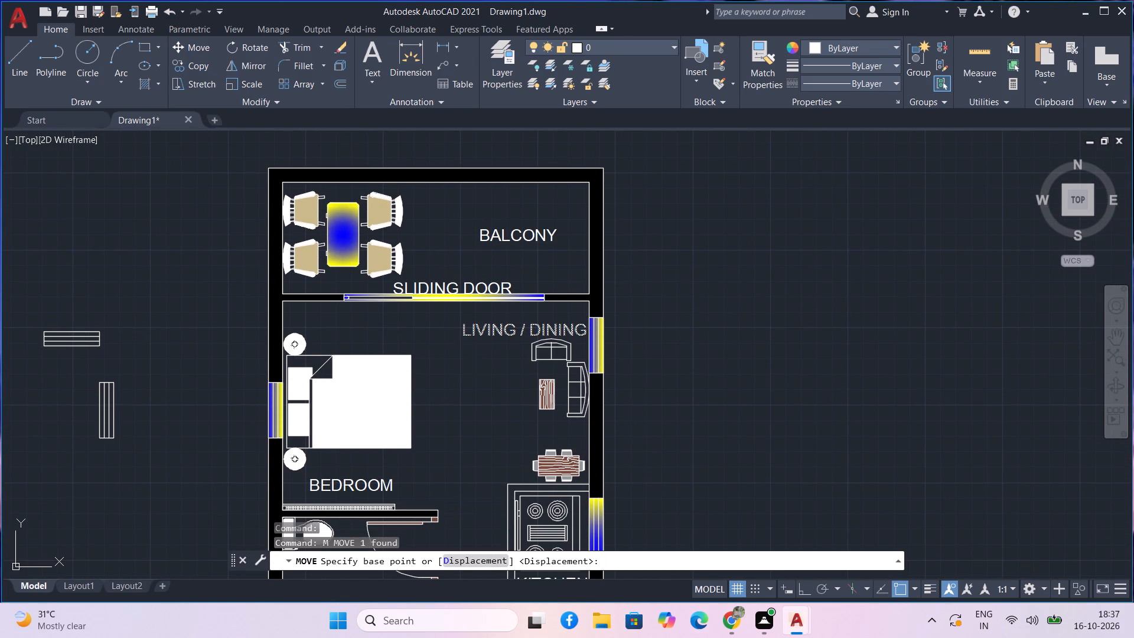
{"action": "left_click", "coordinate": [466, 336]}
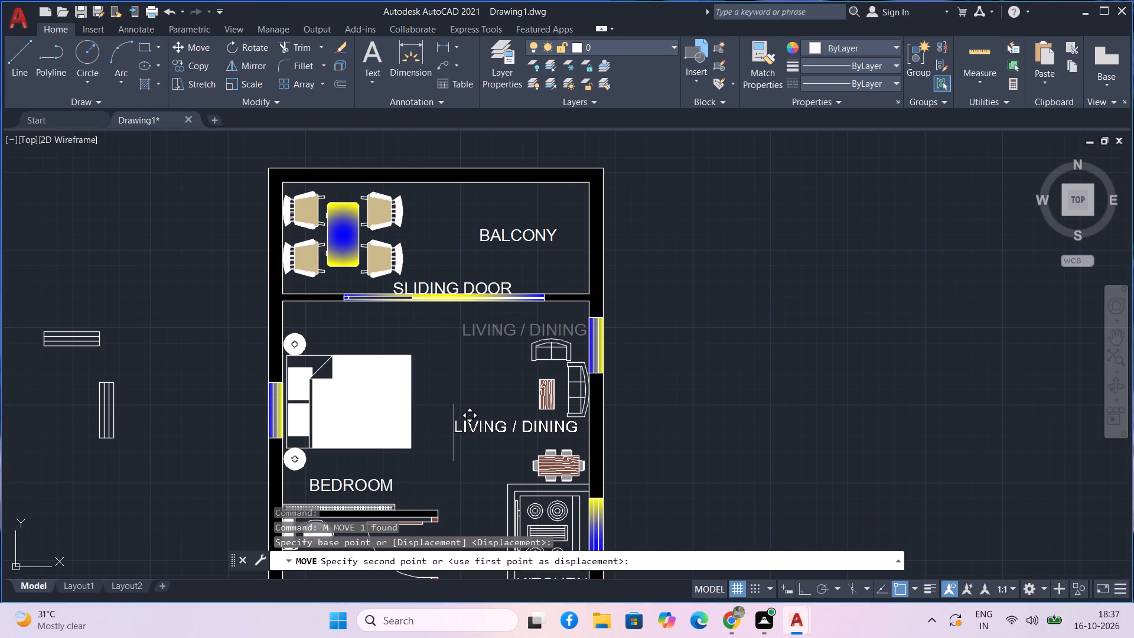
{"action": "middle_click_drag", "start_coordinate": [457, 441], "coordinate": [454, 425]}
{"action": "scroll", "coordinate": [461, 426], "scroll_direction": "up", "scroll_amount": 1}
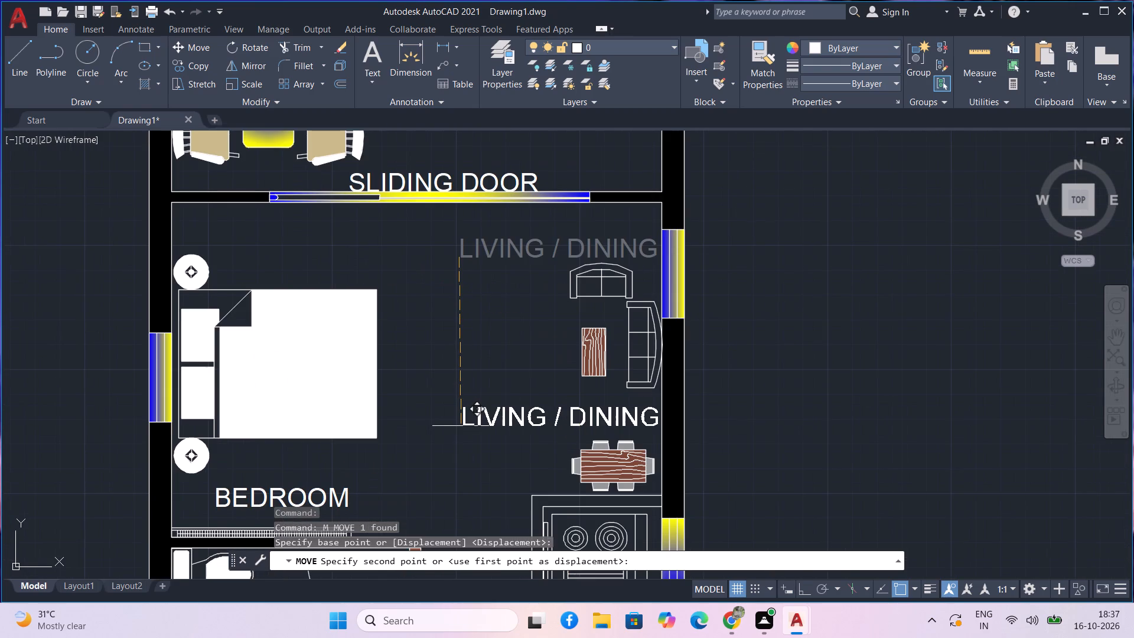
{"action": "scroll", "coordinate": [461, 426], "scroll_direction": "up", "scroll_amount": 1}
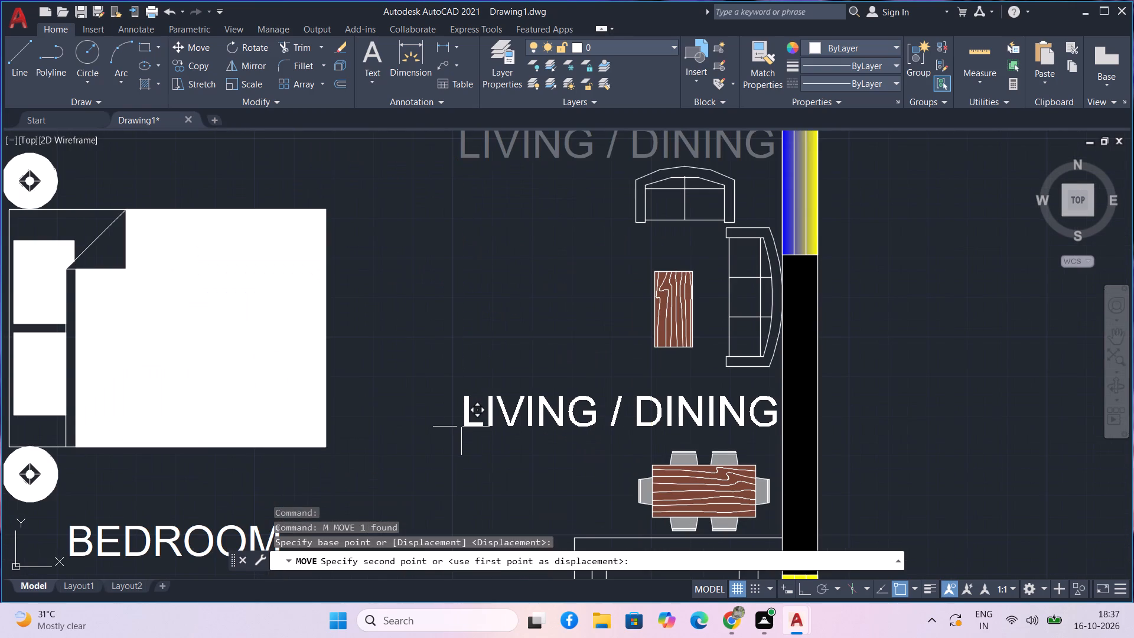
{"action": "left_click", "coordinate": [461, 427]}
Delete the two spare window symbols, one horizontal and one vertical, lying outside the plan to its left.
{"action": "scroll", "coordinate": [530, 432], "scroll_direction": "down", "scroll_amount": 2}
{"action": "scroll", "coordinate": [738, 412], "scroll_direction": "down", "scroll_amount": 1}
{"action": "middle_click_drag", "start_coordinate": [763, 426], "coordinate": [754, 424]}
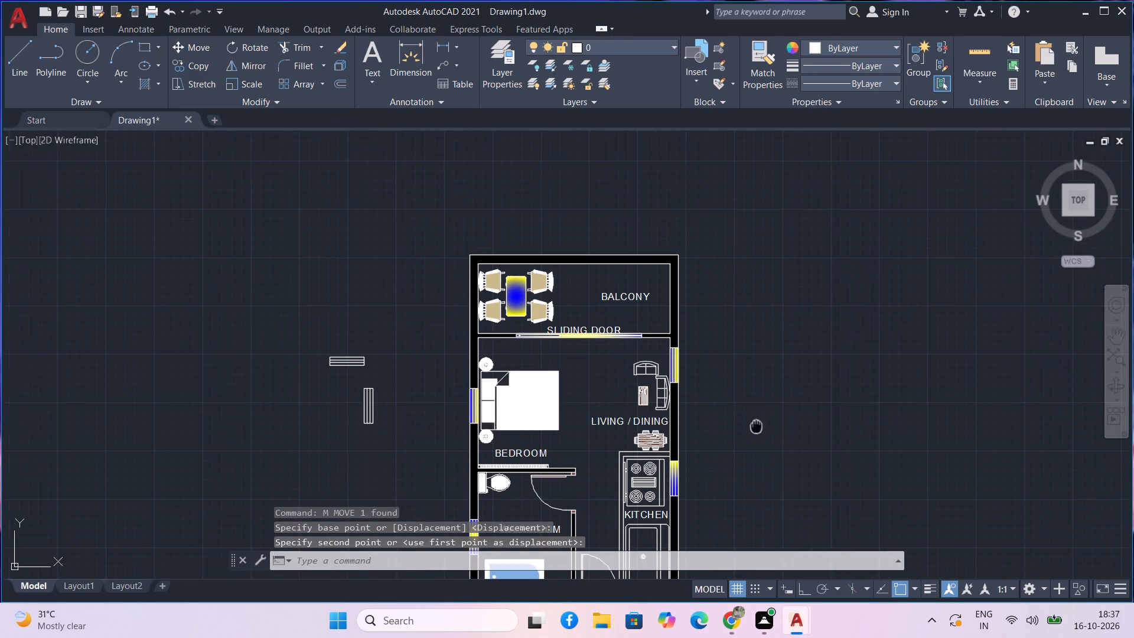
{"action": "middle_click_drag", "start_coordinate": [754, 424], "coordinate": [732, 344]}
{"action": "middle_click_drag", "start_coordinate": [743, 396], "coordinate": [743, 389]}
{"action": "middle_click_drag", "start_coordinate": [743, 389], "coordinate": [741, 364]}
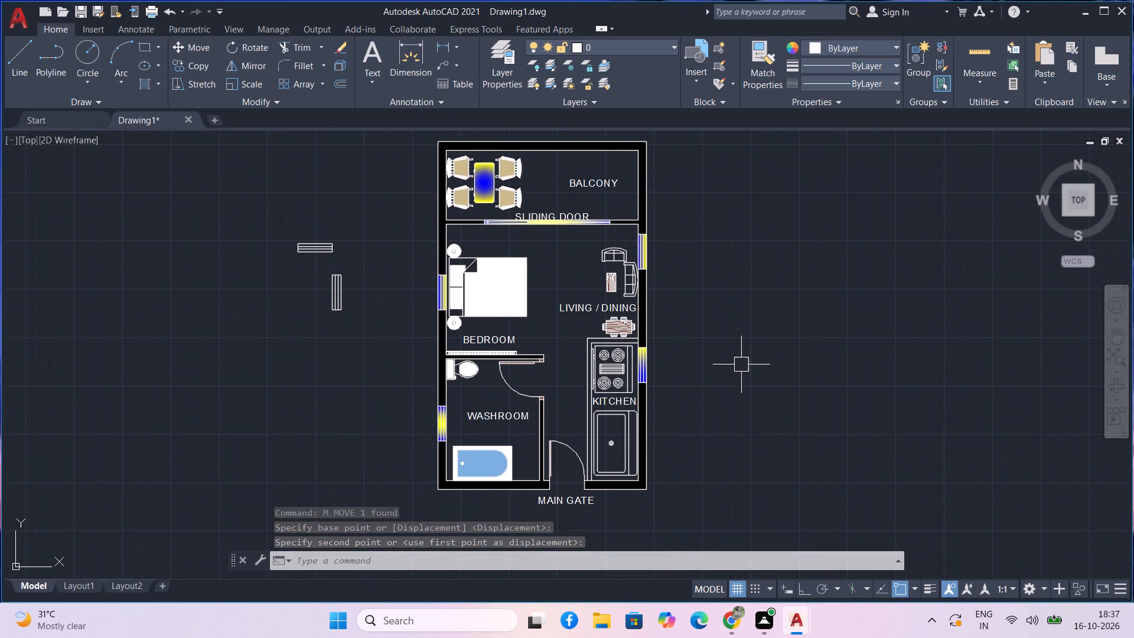
{"action": "middle_click_drag", "start_coordinate": [741, 364], "coordinate": [746, 382]}
{"action": "left_click_drag", "start_coordinate": [398, 390], "coordinate": [373, 378]}
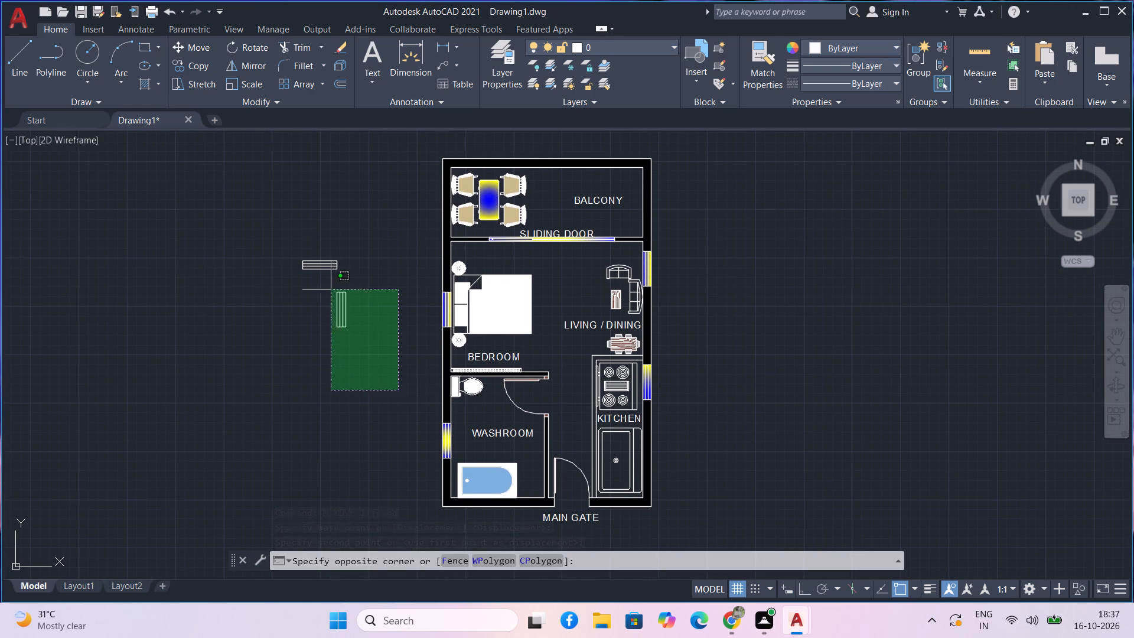
{"action": "left_click", "coordinate": [296, 223]}
{"action": "key", "text": "Delete"}
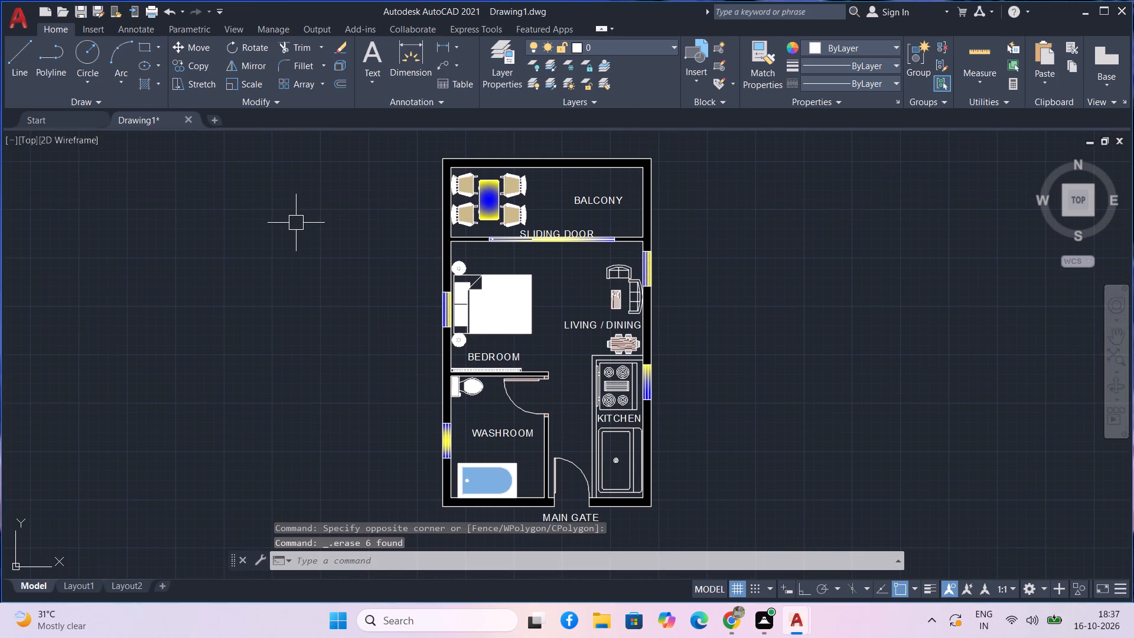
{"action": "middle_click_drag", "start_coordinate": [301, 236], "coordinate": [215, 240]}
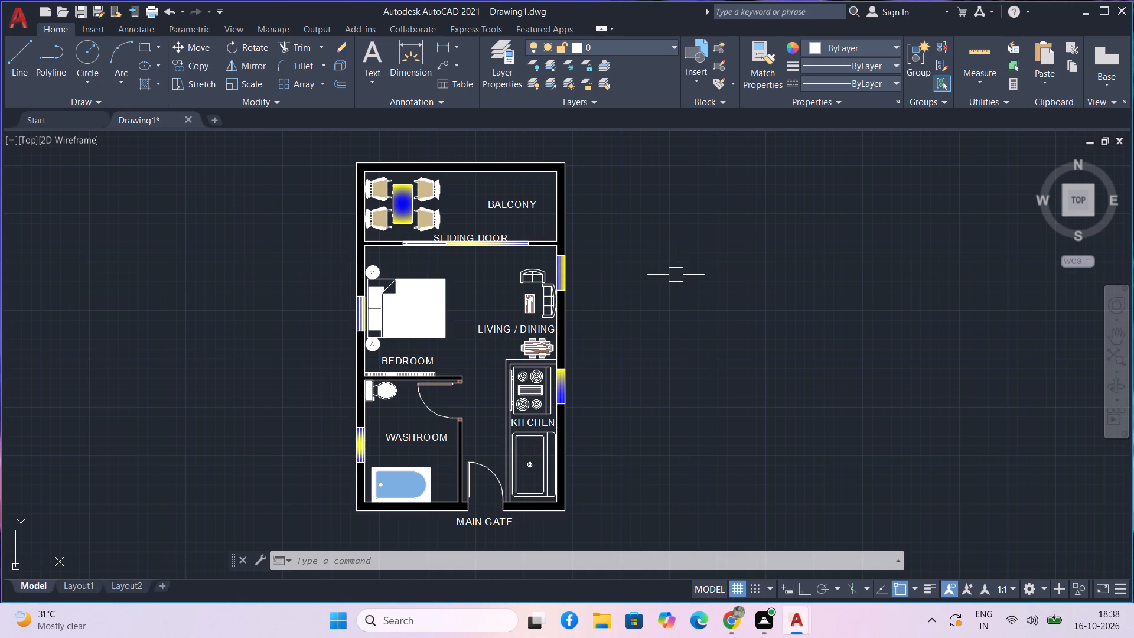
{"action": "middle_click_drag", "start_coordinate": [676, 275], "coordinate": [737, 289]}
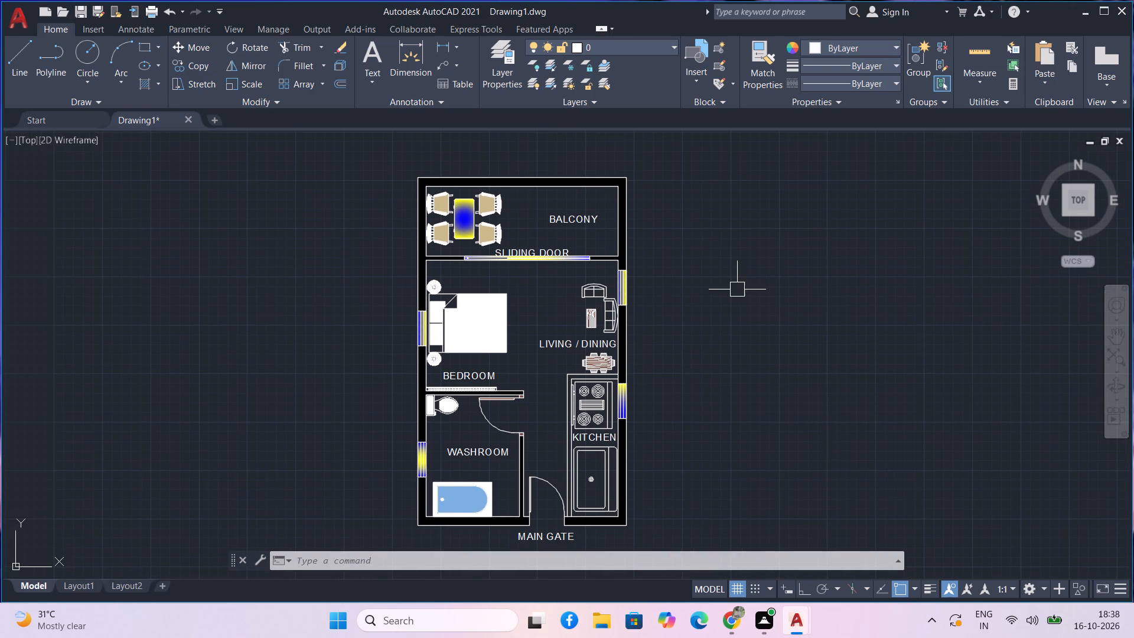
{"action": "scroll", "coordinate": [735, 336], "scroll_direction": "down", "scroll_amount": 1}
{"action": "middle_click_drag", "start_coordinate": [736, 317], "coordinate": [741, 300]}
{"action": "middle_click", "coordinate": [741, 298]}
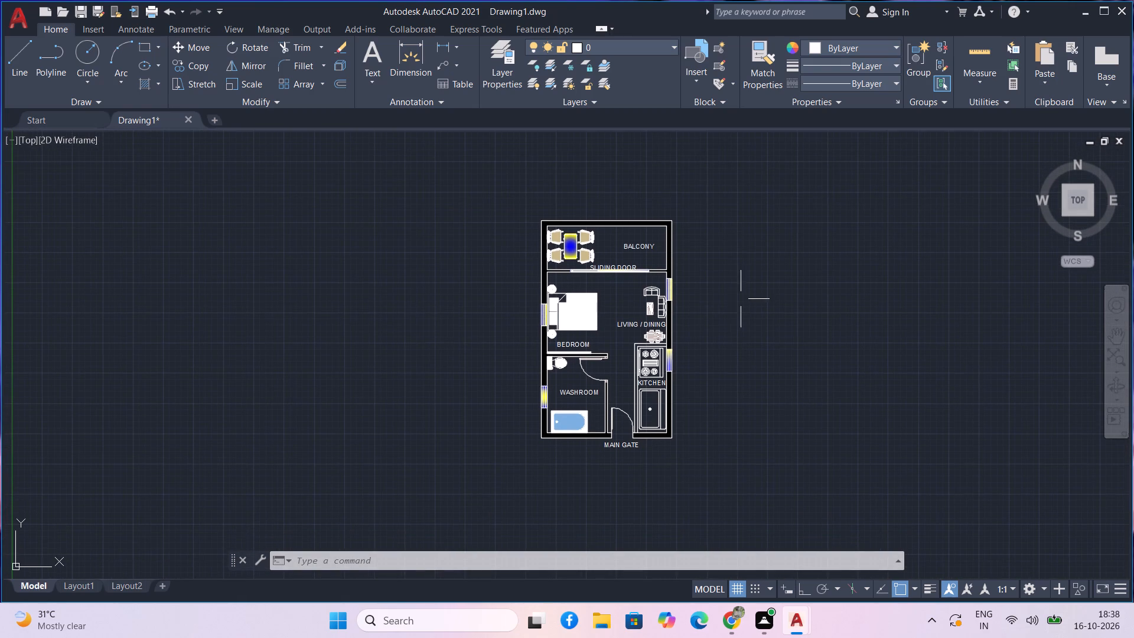
Inspect the floor plan from the bedroom down through the washroom, kitchen and main gate for areas still lacking a fill.
{"action": "scroll", "coordinate": [580, 332], "scroll_direction": "up", "scroll_amount": 1}
{"action": "middle_click_drag", "start_coordinate": [637, 341], "coordinate": [637, 349]}
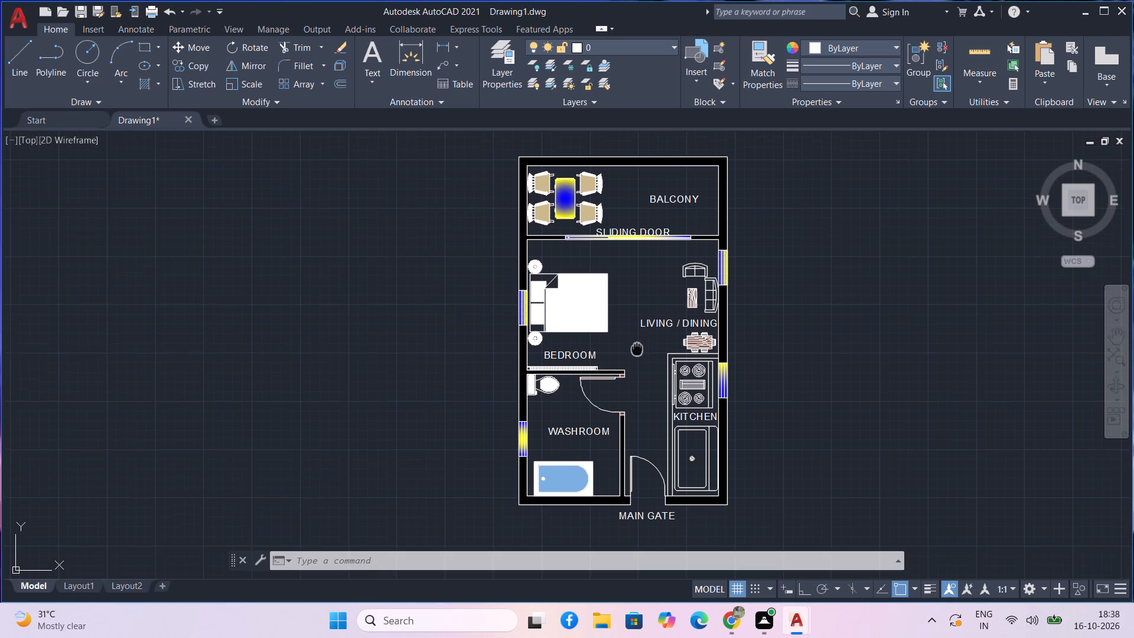
{"action": "middle_click_drag", "start_coordinate": [637, 349], "coordinate": [611, 340]}
{"action": "scroll", "coordinate": [584, 376], "scroll_direction": "up", "scroll_amount": 3}
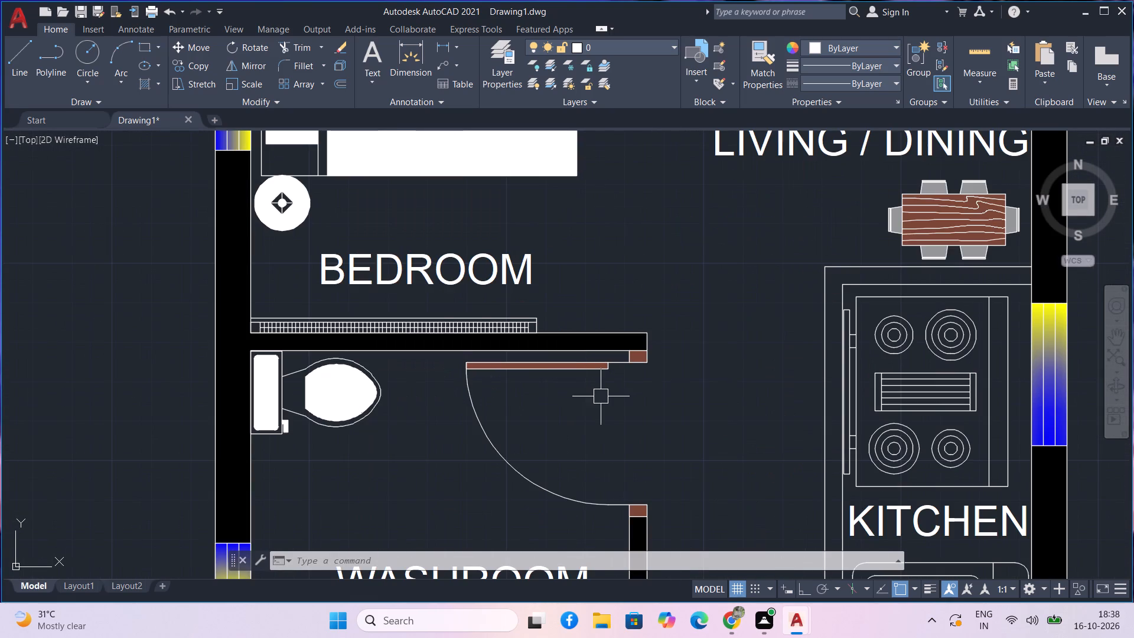
{"action": "scroll", "coordinate": [601, 396], "scroll_direction": "down", "scroll_amount": 1}
{"action": "middle_click_drag", "start_coordinate": [630, 401], "coordinate": [569, 330]}
{"action": "middle_click_drag", "start_coordinate": [635, 387], "coordinate": [621, 346]}
{"action": "middle_click_drag", "start_coordinate": [633, 374], "coordinate": [625, 348]}
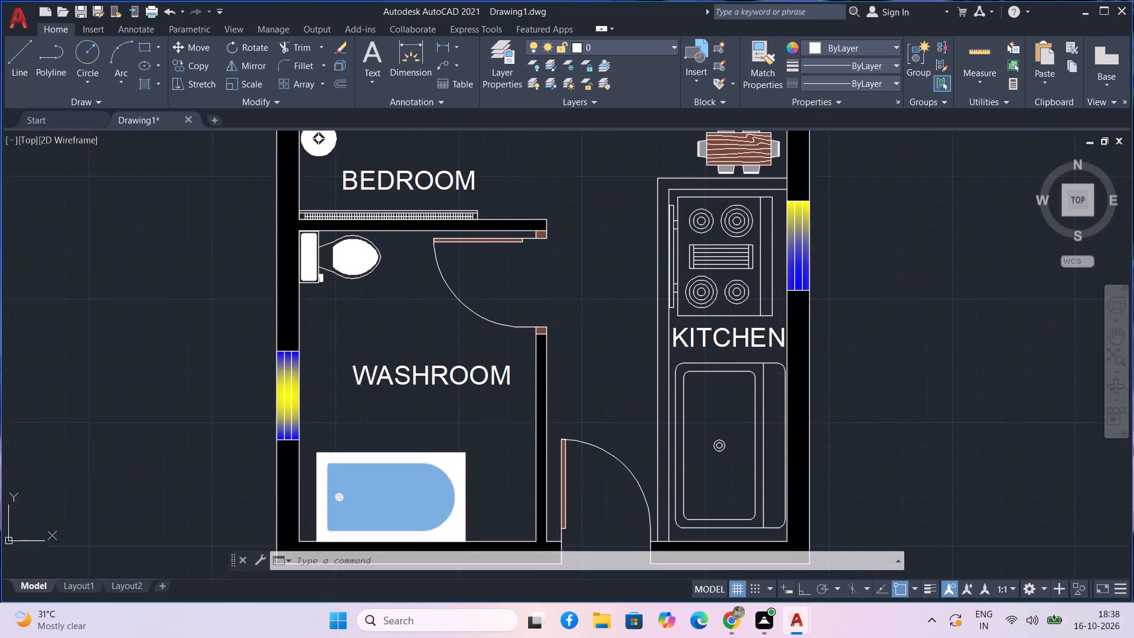
{"action": "middle_click_drag", "start_coordinate": [620, 374], "coordinate": [617, 359]}
{"action": "middle_click_drag", "start_coordinate": [615, 358], "coordinate": [615, 333]}
{"action": "middle_click", "coordinate": [614, 359]}
{"action": "middle_click_drag", "start_coordinate": [614, 359], "coordinate": [611, 334]}
{"action": "middle_click", "coordinate": [610, 354]}
{"action": "scroll", "coordinate": [640, 386], "scroll_direction": "up", "scroll_amount": 3}
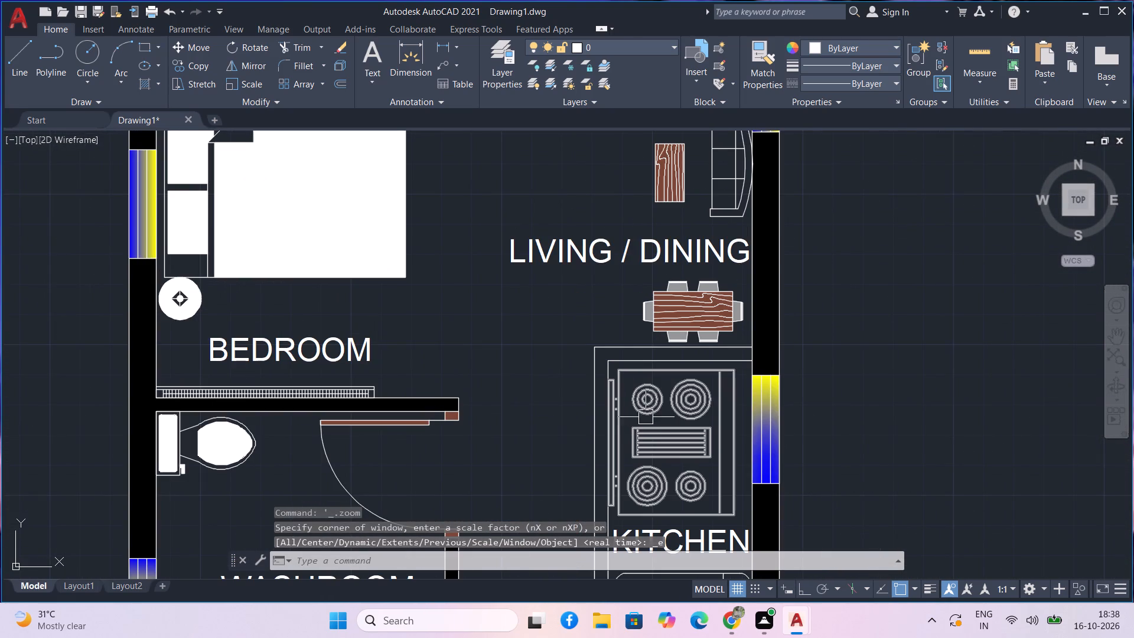
{"action": "middle_click_drag", "start_coordinate": [883, 421], "coordinate": [846, 308]}
{"action": "middle_click_drag", "start_coordinate": [844, 336], "coordinate": [845, 276]}
{"action": "middle_click_drag", "start_coordinate": [844, 377], "coordinate": [844, 365]}
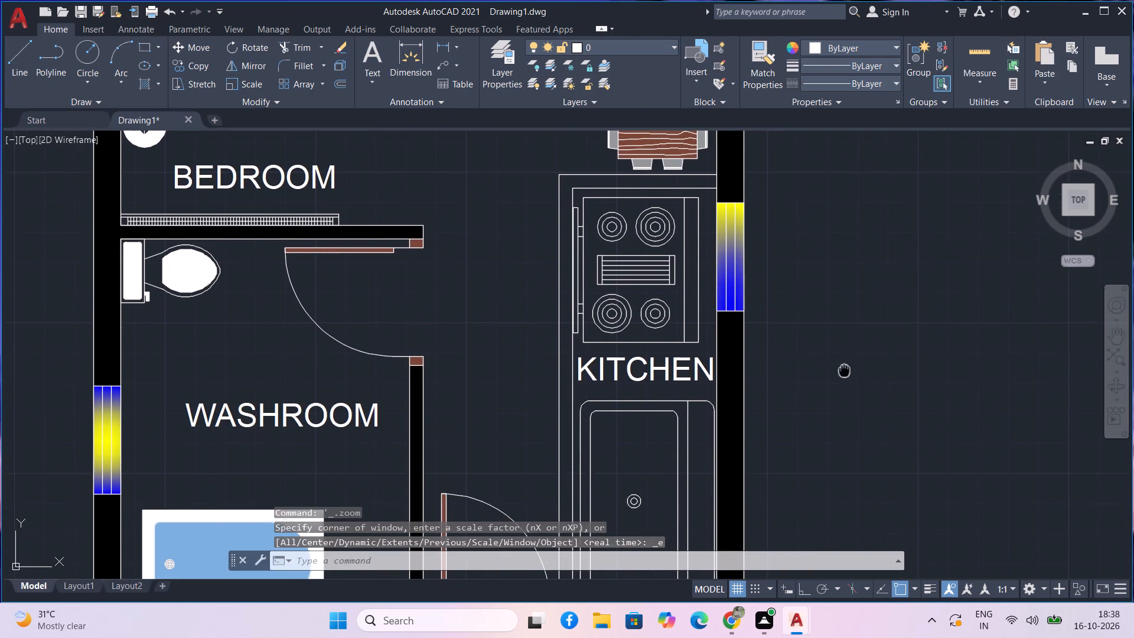
{"action": "middle_click_drag", "start_coordinate": [844, 365], "coordinate": [839, 307]}
{"action": "middle_click_drag", "start_coordinate": [845, 369], "coordinate": [846, 336]}
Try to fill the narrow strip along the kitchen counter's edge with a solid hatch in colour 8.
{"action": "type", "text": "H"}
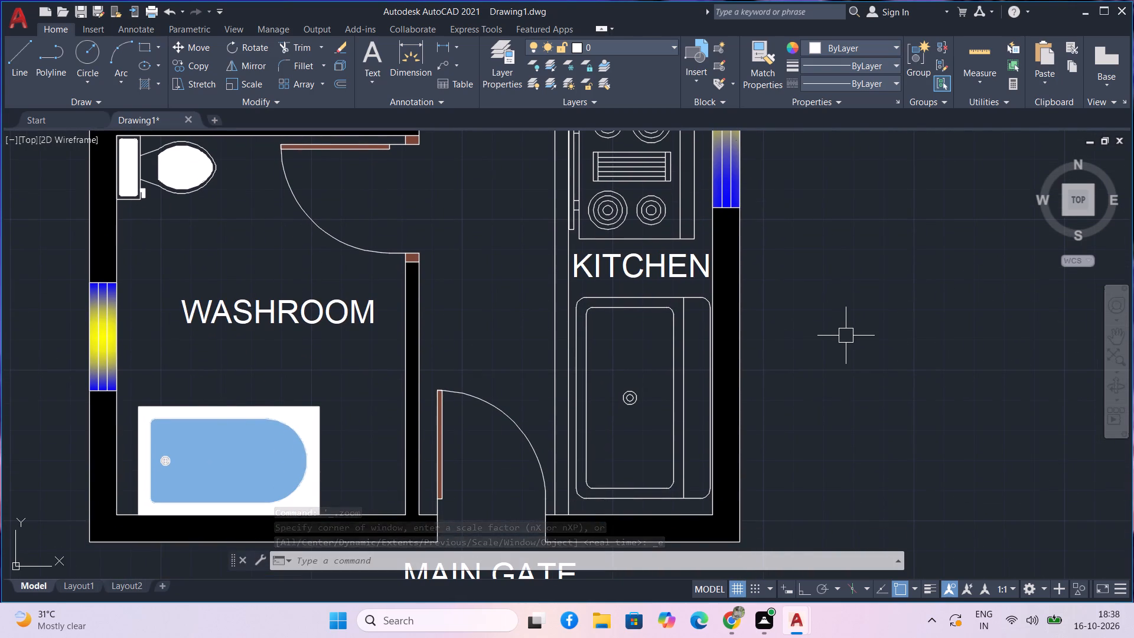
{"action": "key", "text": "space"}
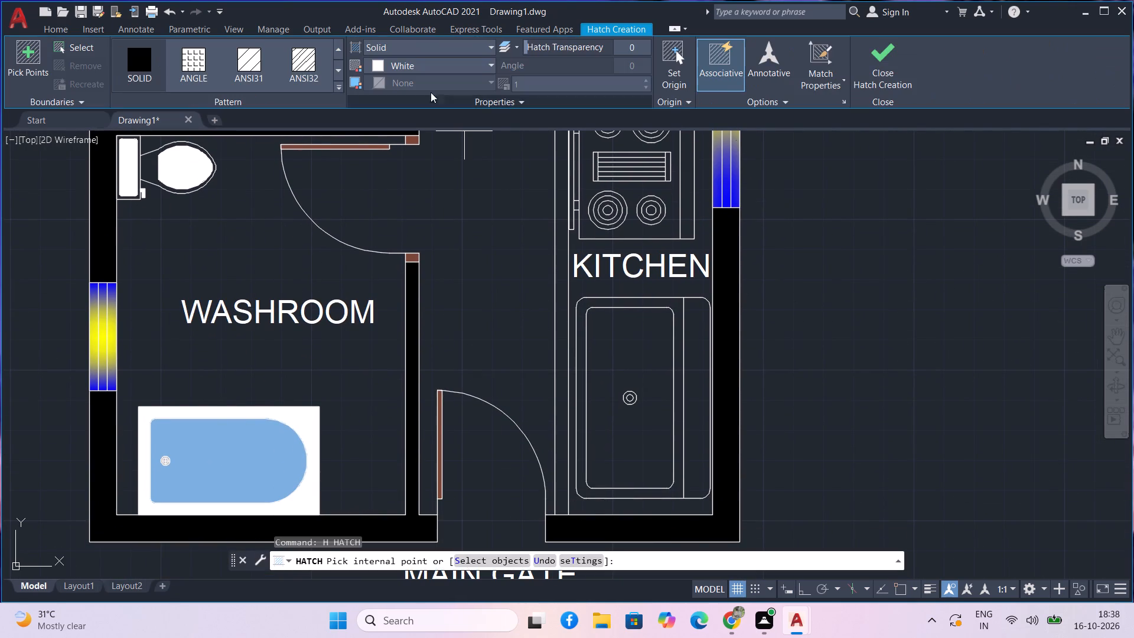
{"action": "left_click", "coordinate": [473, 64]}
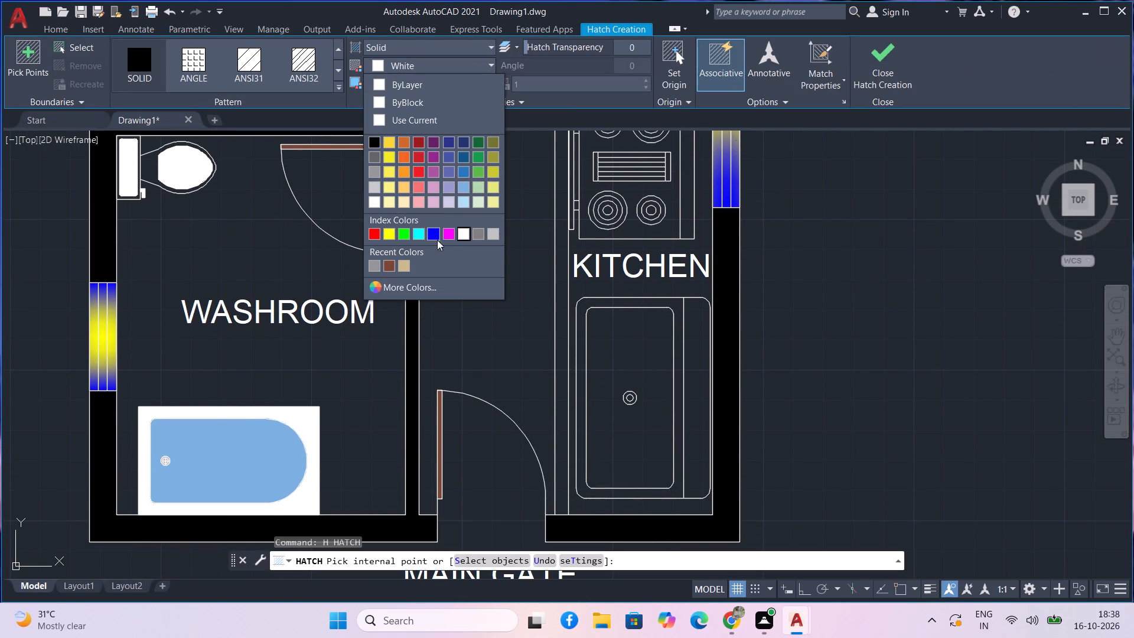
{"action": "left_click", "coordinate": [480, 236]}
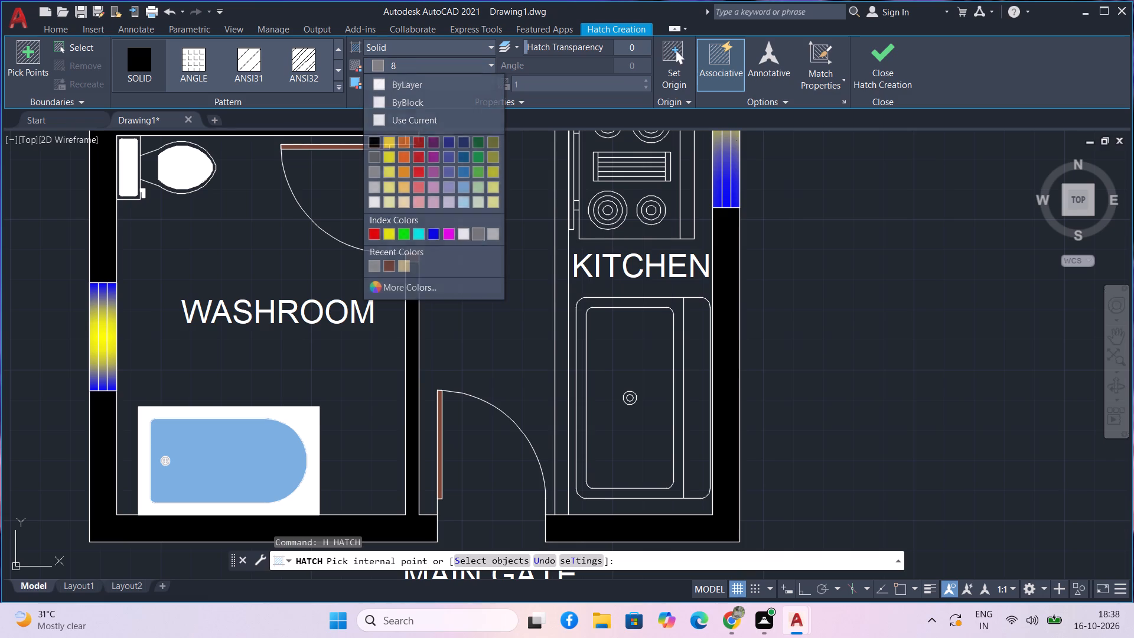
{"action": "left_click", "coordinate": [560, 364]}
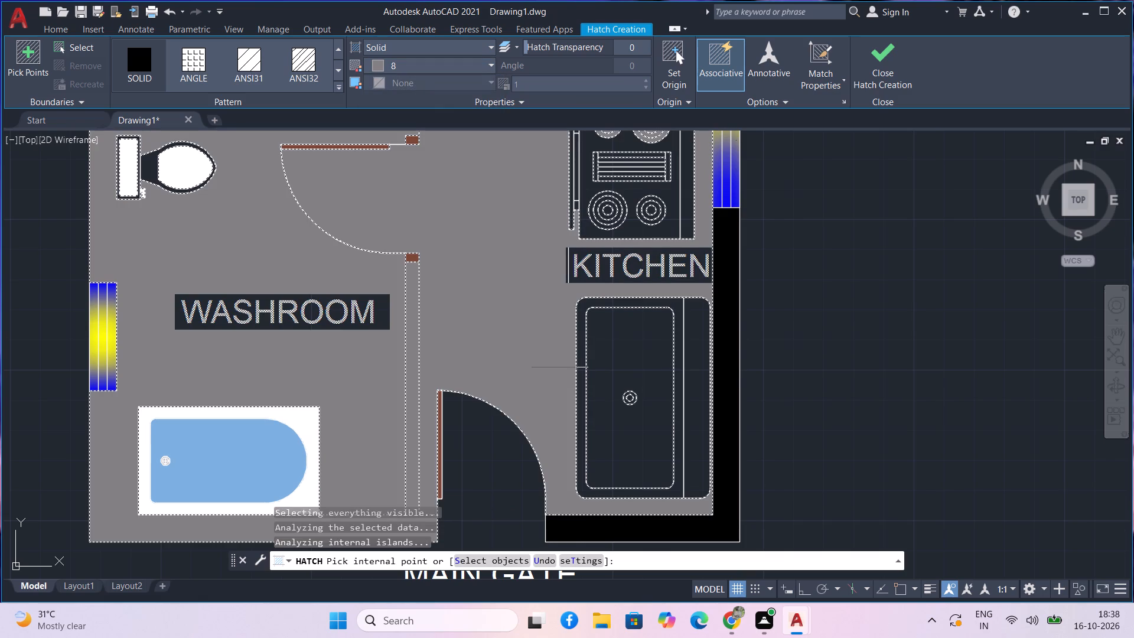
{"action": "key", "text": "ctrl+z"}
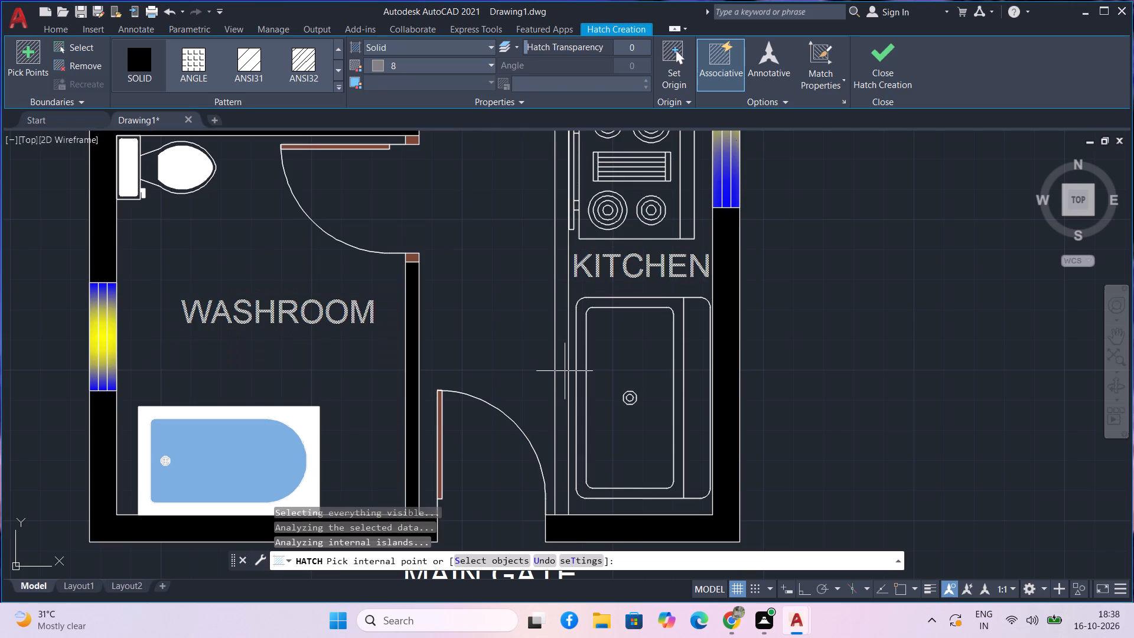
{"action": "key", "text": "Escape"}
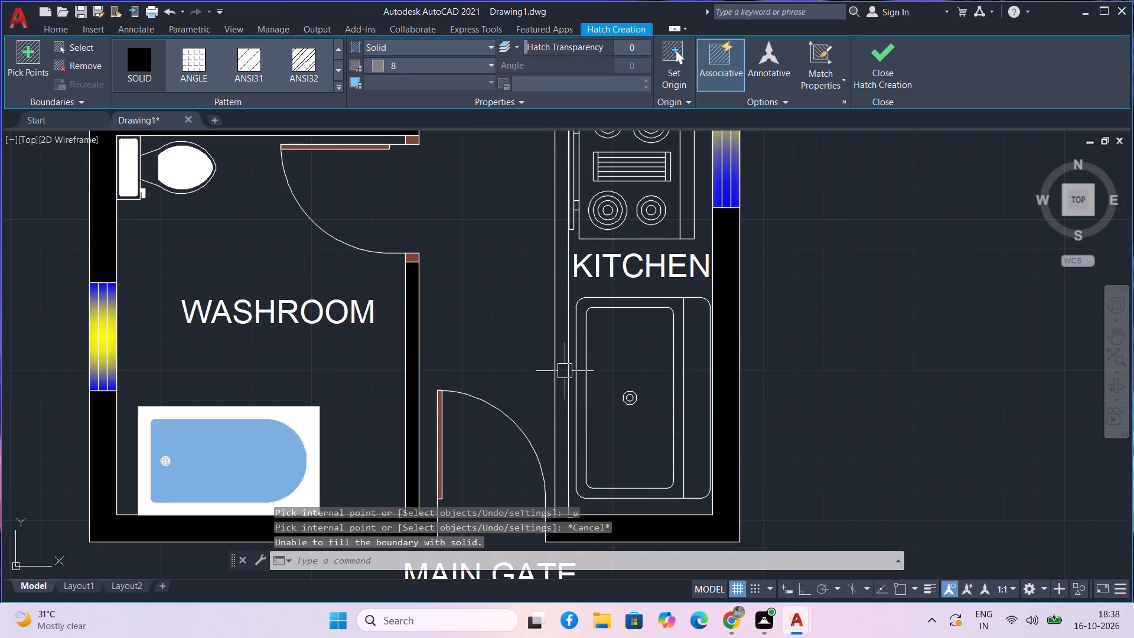
Fill the narrow L-shaped strip bordering the kitchen counter, beside the stove and sink, with a solid white hatch.
{"action": "type", "text": "H"}
{"action": "key", "text": "space"}
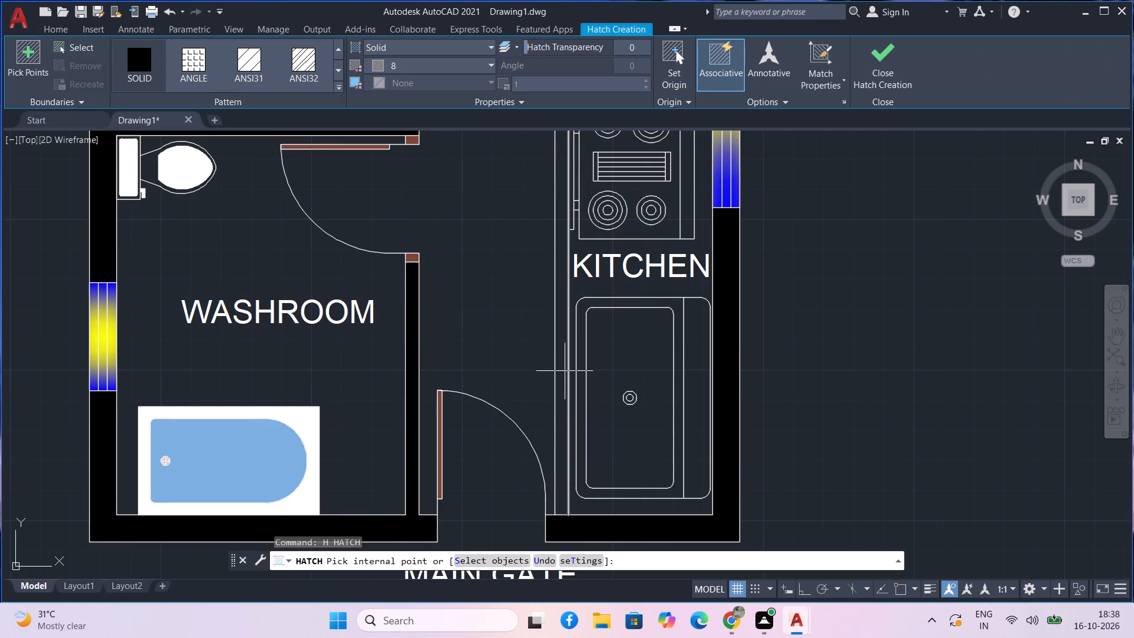
{"action": "left_click", "coordinate": [473, 65]}
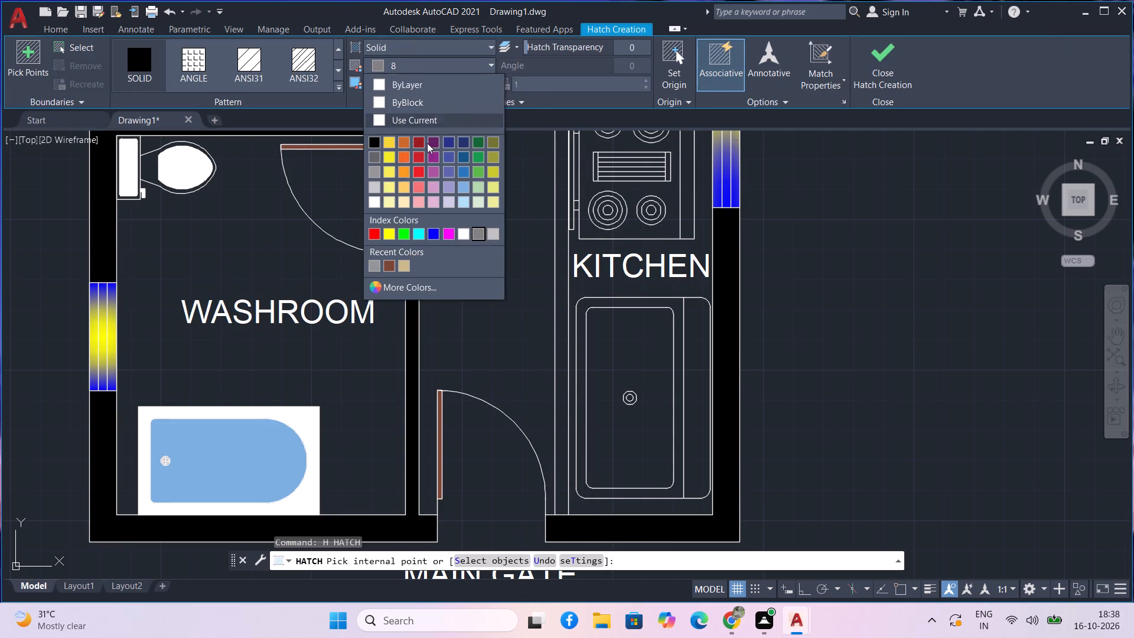
{"action": "scroll", "coordinate": [410, 194], "scroll_direction": "up", "scroll_amount": 1}
{"action": "left_click", "coordinate": [467, 236]}
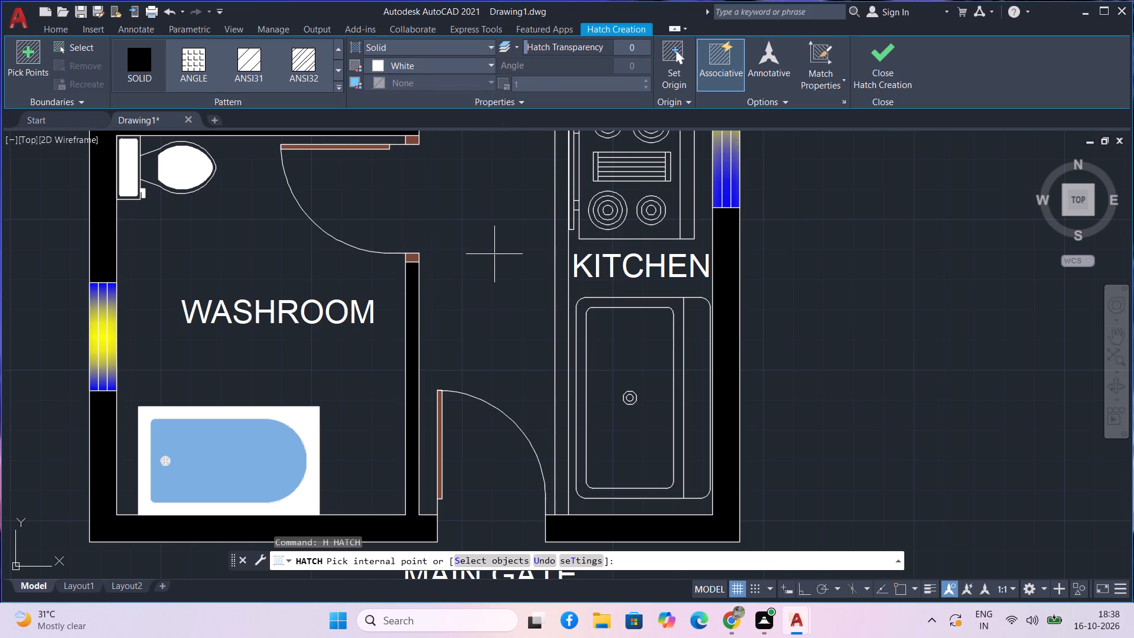
{"action": "middle_click_drag", "start_coordinate": [501, 261], "coordinate": [342, 320]}
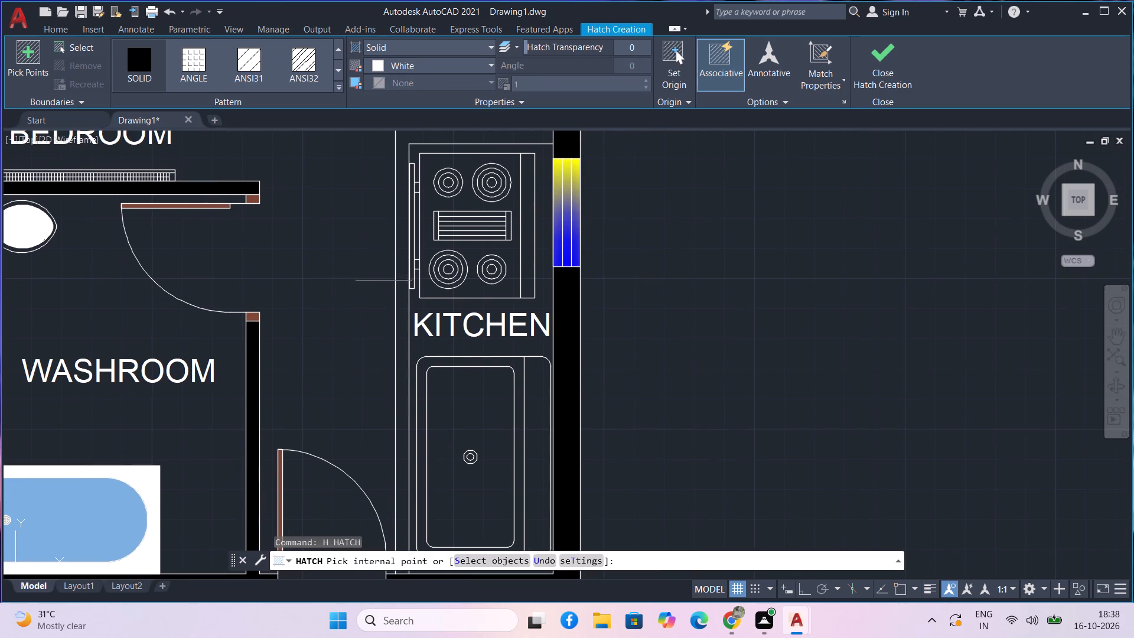
{"action": "middle_click_drag", "start_coordinate": [382, 272], "coordinate": [366, 366]}
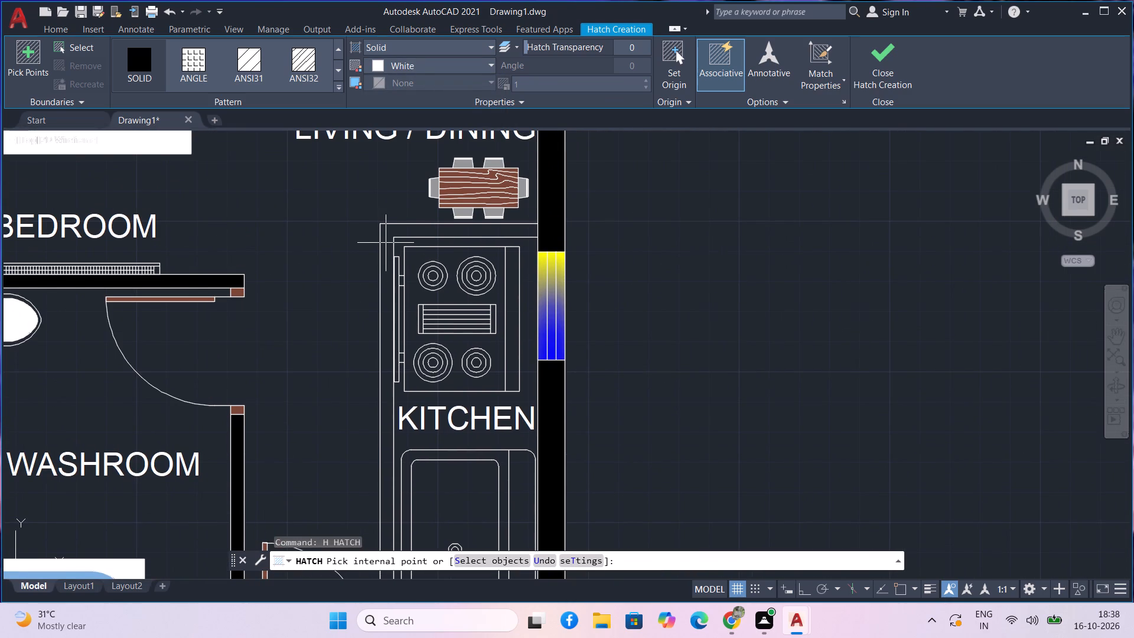
{"action": "left_click", "coordinate": [386, 243]}
{"action": "scroll", "coordinate": [421, 282], "scroll_direction": "down", "scroll_amount": 1}
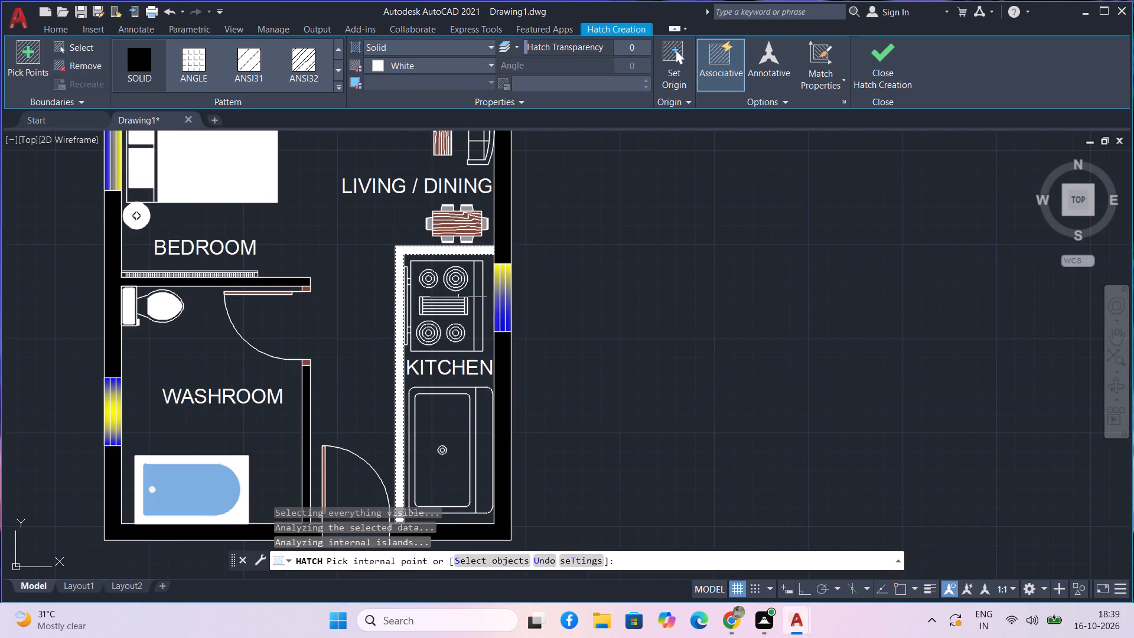
{"action": "scroll", "coordinate": [605, 362], "scroll_direction": "down", "scroll_amount": 1}
{"action": "middle_click", "coordinate": [594, 291]}
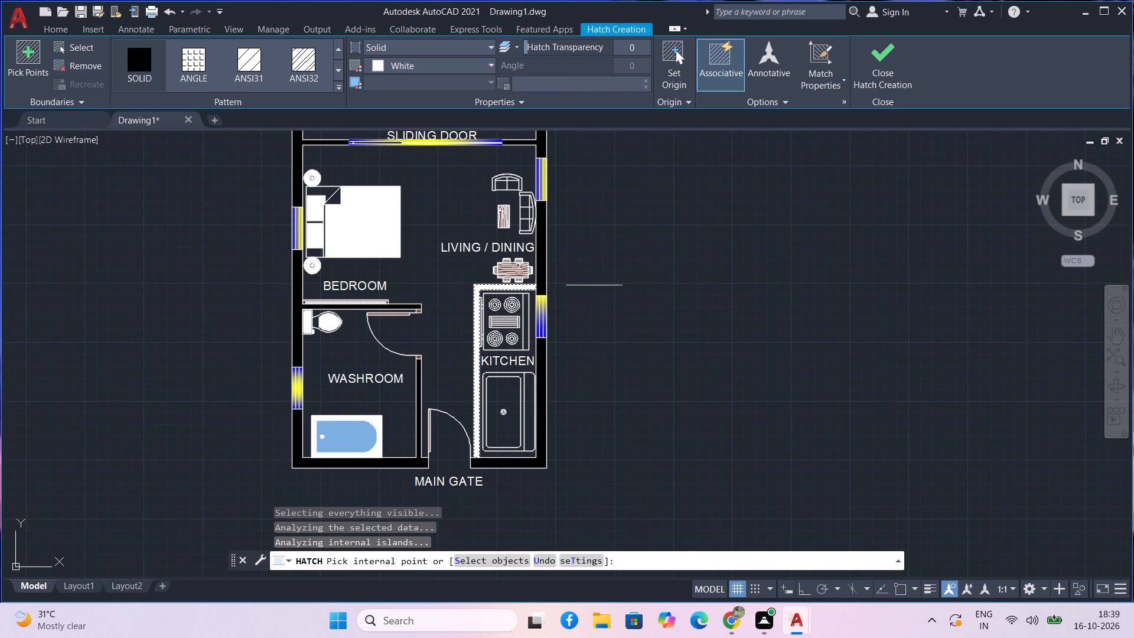
{"action": "key", "text": "space"}
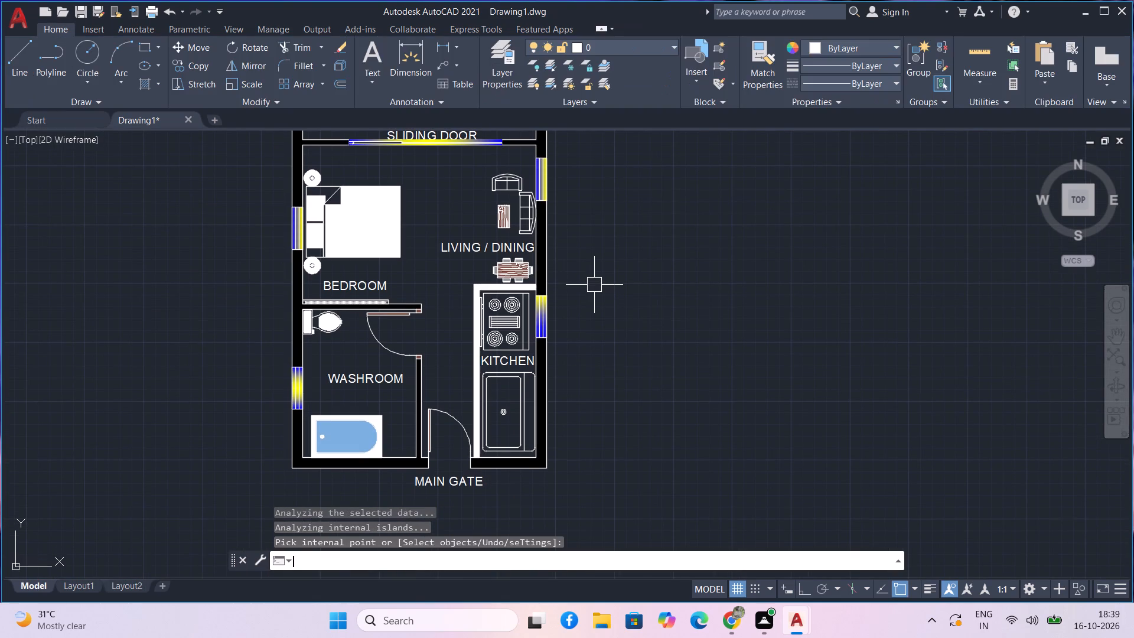
Review the whole furnished plan from the balcony down to the main gate, checking the hatches, furniture and room labels.
{"action": "middle_click_drag", "start_coordinate": [594, 288], "coordinate": [630, 291]}
{"action": "middle_click_drag", "start_coordinate": [634, 292], "coordinate": [660, 296]}
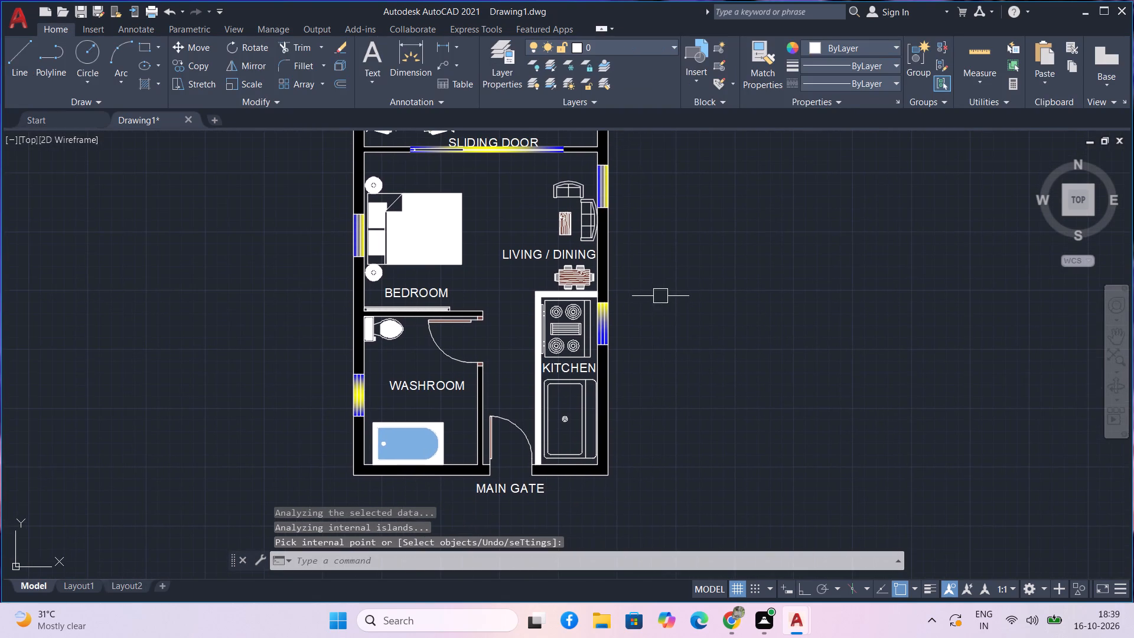
{"action": "middle_click_drag", "start_coordinate": [673, 297], "coordinate": [690, 353]}
{"action": "middle_click_drag", "start_coordinate": [698, 341], "coordinate": [718, 380]}
{"action": "middle_click_drag", "start_coordinate": [728, 324], "coordinate": [741, 369]}
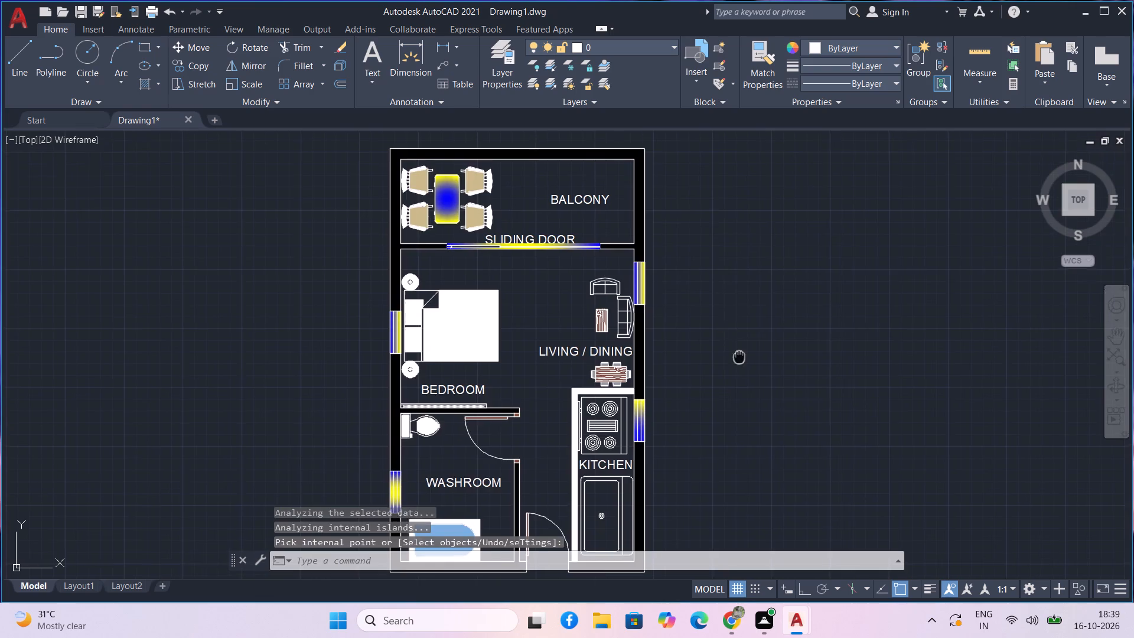
{"action": "middle_click_drag", "start_coordinate": [741, 369], "coordinate": [749, 399]}
{"action": "middle_click_drag", "start_coordinate": [748, 376], "coordinate": [752, 350]}
{"action": "middle_click_drag", "start_coordinate": [752, 356], "coordinate": [758, 335]}
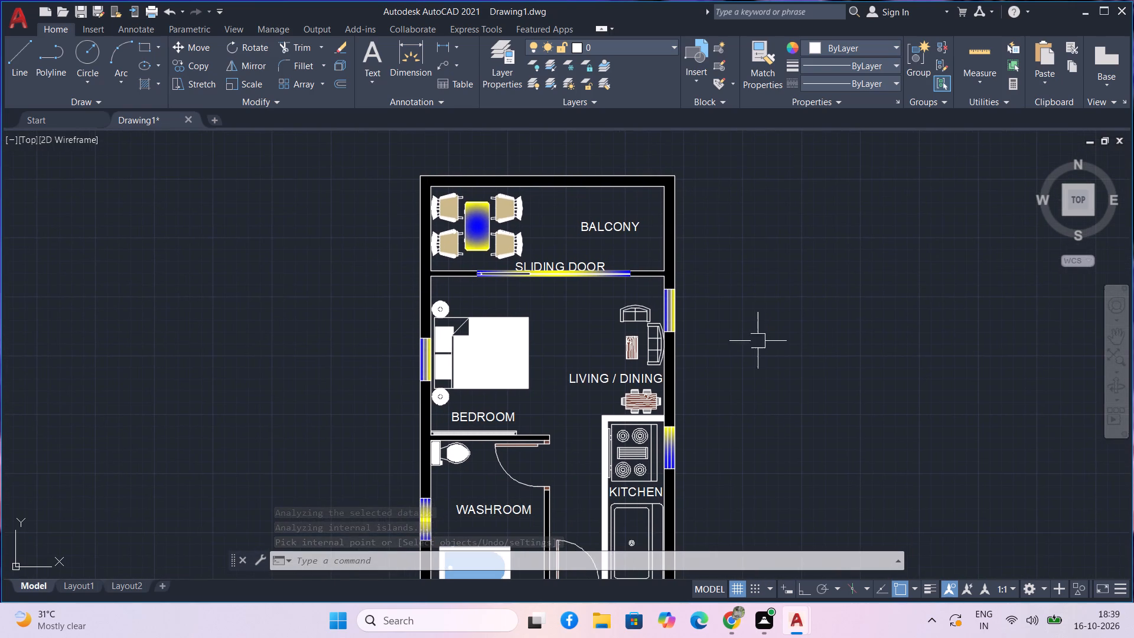
{"action": "middle_click", "coordinate": [757, 341]}
{"action": "middle_click_drag", "start_coordinate": [755, 346], "coordinate": [755, 337]}
{"action": "middle_click_drag", "start_coordinate": [752, 360], "coordinate": [752, 348]}
{"action": "middle_click_drag", "start_coordinate": [750, 364], "coordinate": [750, 333]}
{"action": "middle_click_drag", "start_coordinate": [743, 403], "coordinate": [740, 391]}
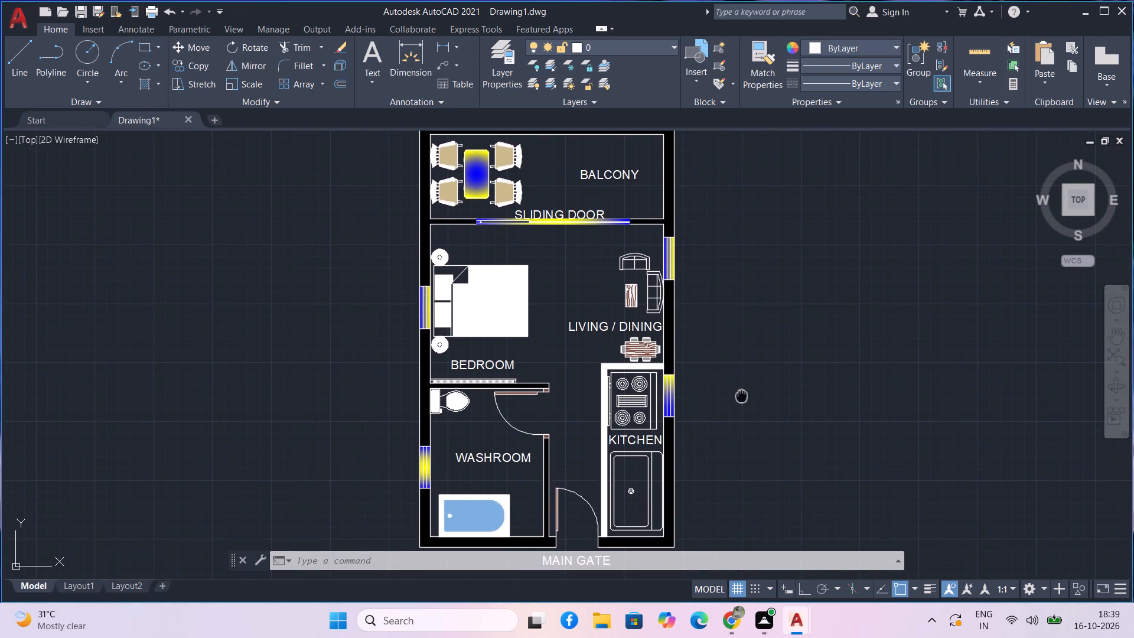
{"action": "middle_click_drag", "start_coordinate": [740, 391], "coordinate": [738, 373]}
{"action": "middle_click", "coordinate": [737, 380]}
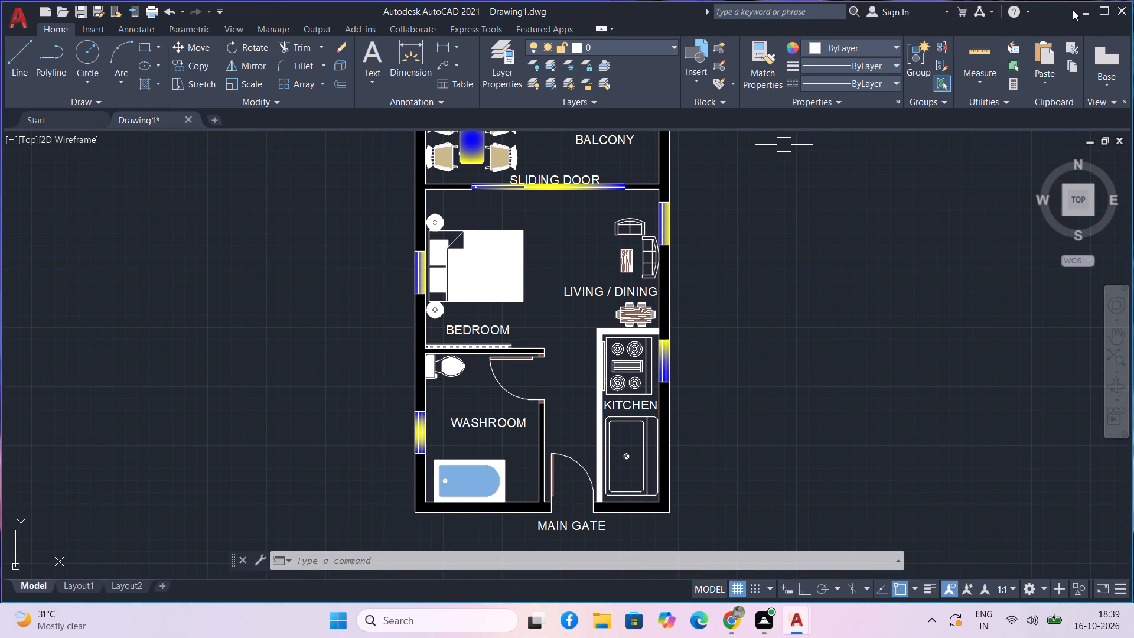
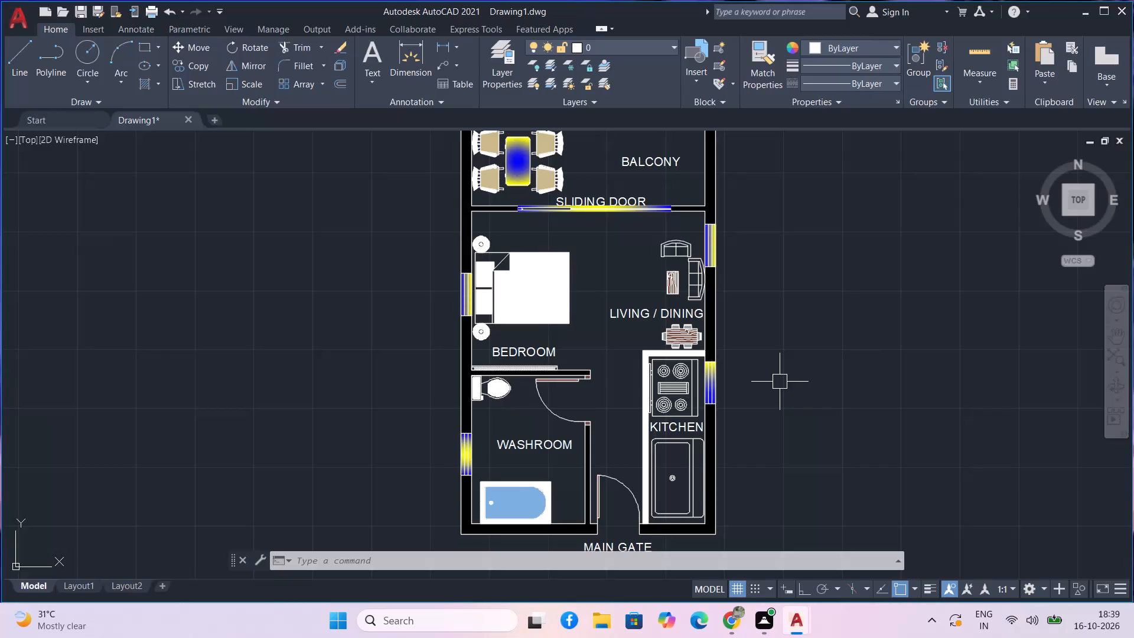
Save the drawing in the Documents folder under the name 1BHK STUDIO APARTMENT 16 OCT.
{"action": "key", "text": "ctrl+x"}
{"action": "key", "text": "ctrl+s"}
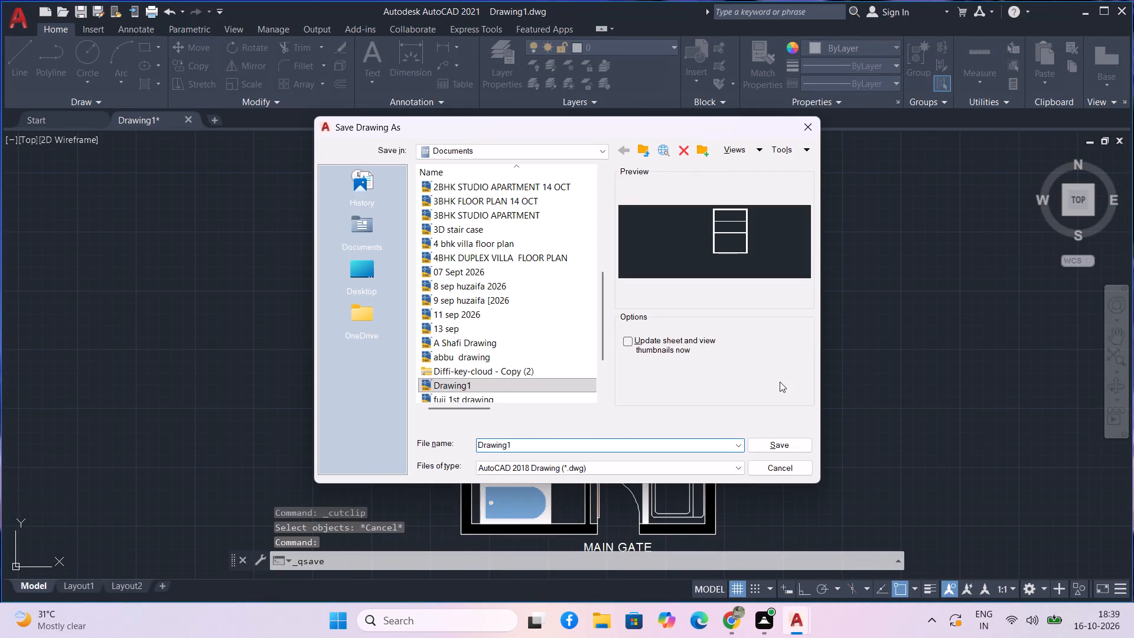
{"action": "left_click", "coordinate": [642, 444]}
{"action": "key", "text": "BackSpace"}
{"action": "key", "text": "BackSpace"}
{"action": "key", "text": "BackSpace"}
{"action": "key", "text": "BackSpace"}
{"action": "key", "text": "BackSpace"}
{"action": "key", "text": "BackSpace"}
{"action": "key", "text": "BackSpace"}
{"action": "key", "text": "BackSpace"}
{"action": "key", "text": "BackSpace"}
{"action": "key", "text": "BackSpace"}
{"action": "key", "text": "BackSpace"}
{"action": "key", "text": "BackSpace"}
{"action": "key", "text": "BackSpace"}
{"action": "key", "text": "BackSpace"}
{"action": "key", "text": "BackSpace"}
{"action": "key", "text": "BackSpace"}
{"action": "key", "text": "BackSpace"}
{"action": "key", "text": "BackSpace"}
{"action": "key", "text": "BackSpace"}
{"action": "key", "text": "BackSpace"}
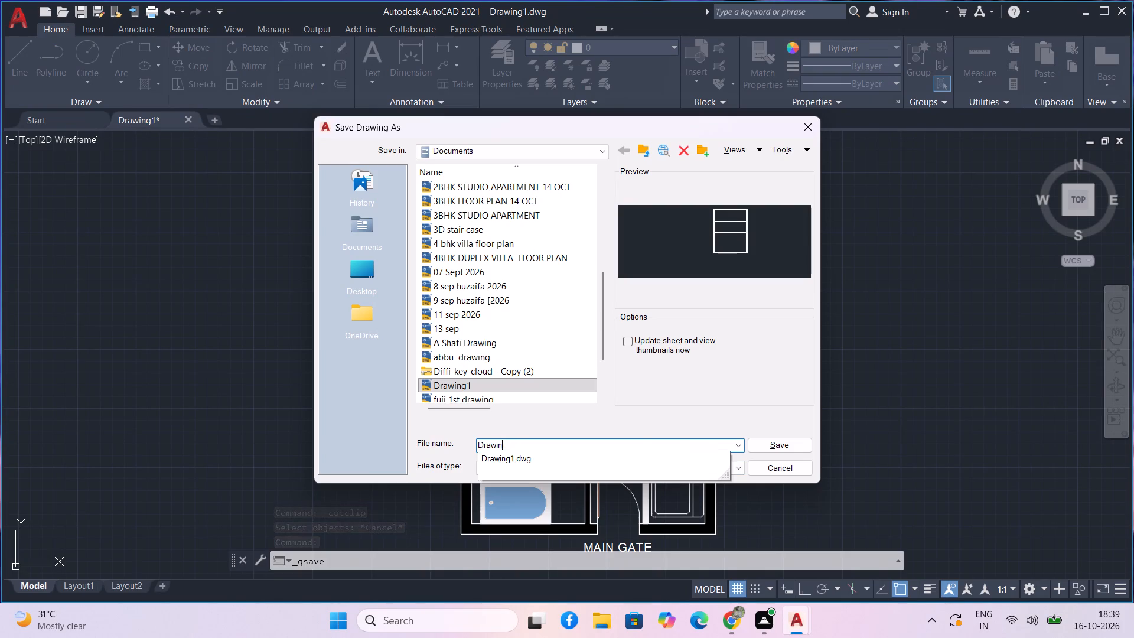
{"action": "key", "text": "BackSpace"}
{"action": "key", "text": "BackSpace"}
{"action": "key", "text": "BackSpace"}
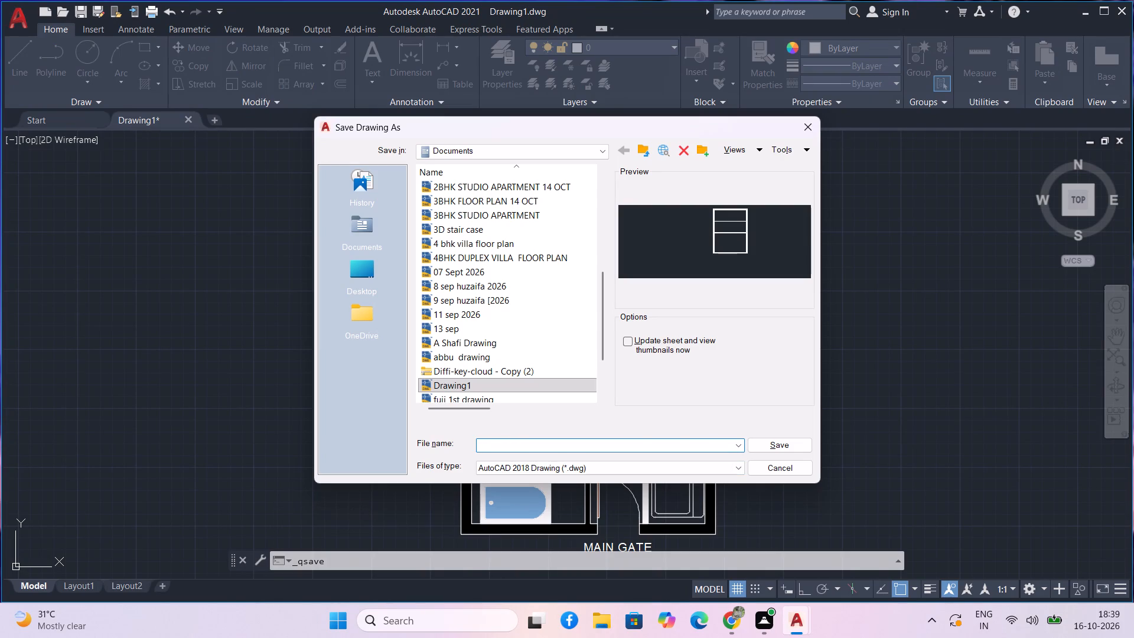
{"action": "key", "text": "BackSpace"}
{"action": "key", "text": "BackSpace"}
{"action": "key", "text": "BackSpace"}
{"action": "key", "text": "BackSpace"}
{"action": "key", "text": "1"}
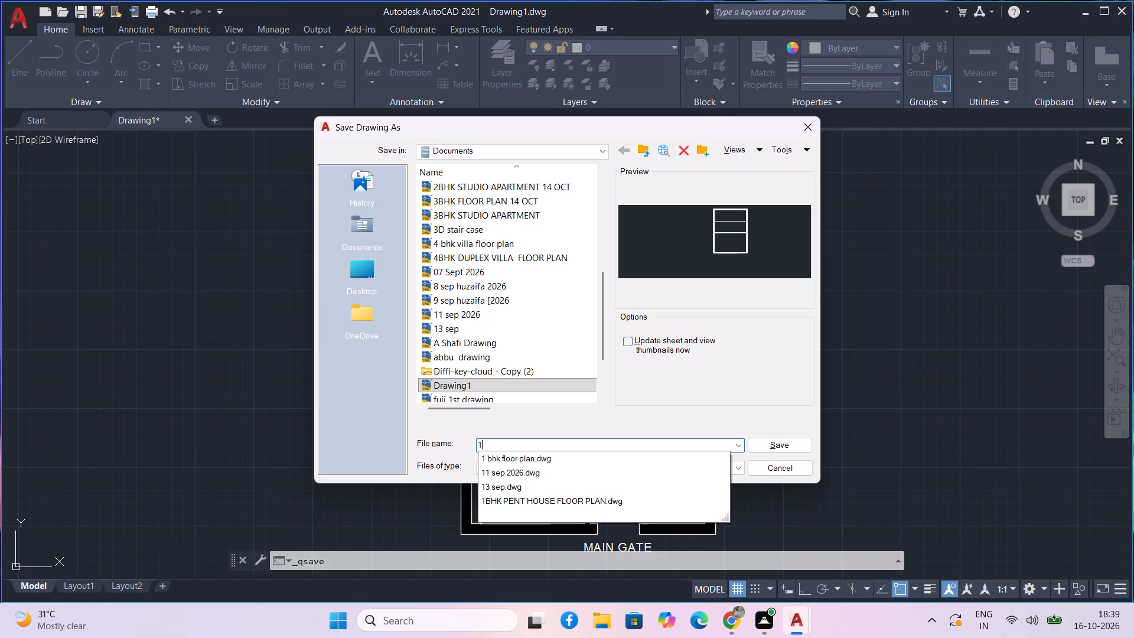
{"action": "type", "text": "BHK"}
{"action": "key", "text": "space"}
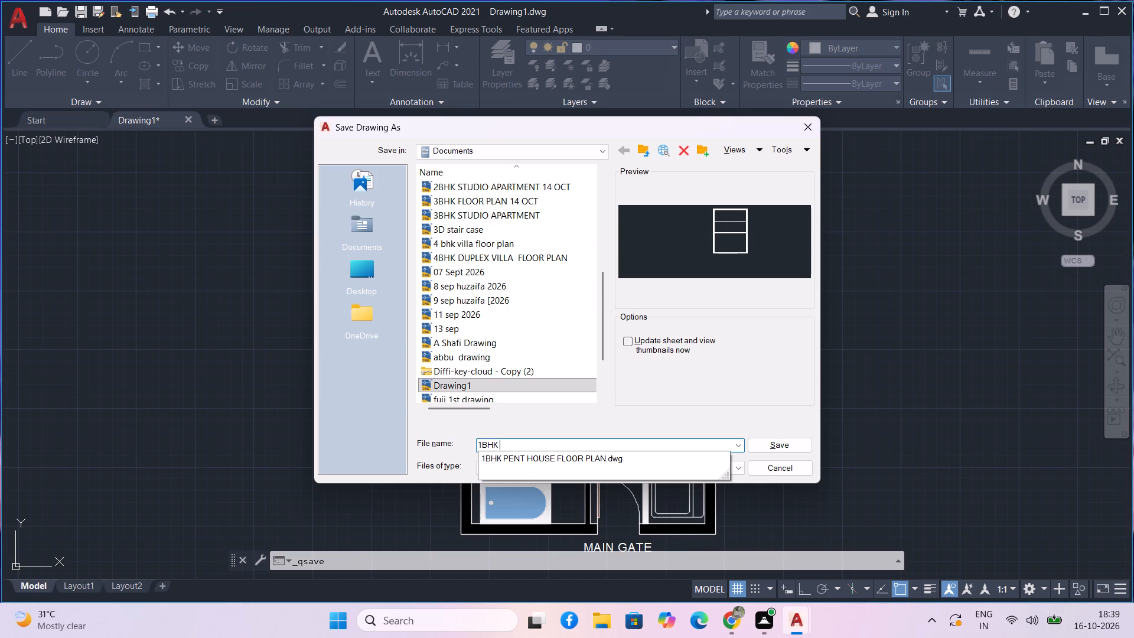
{"action": "type", "text": "IN"}
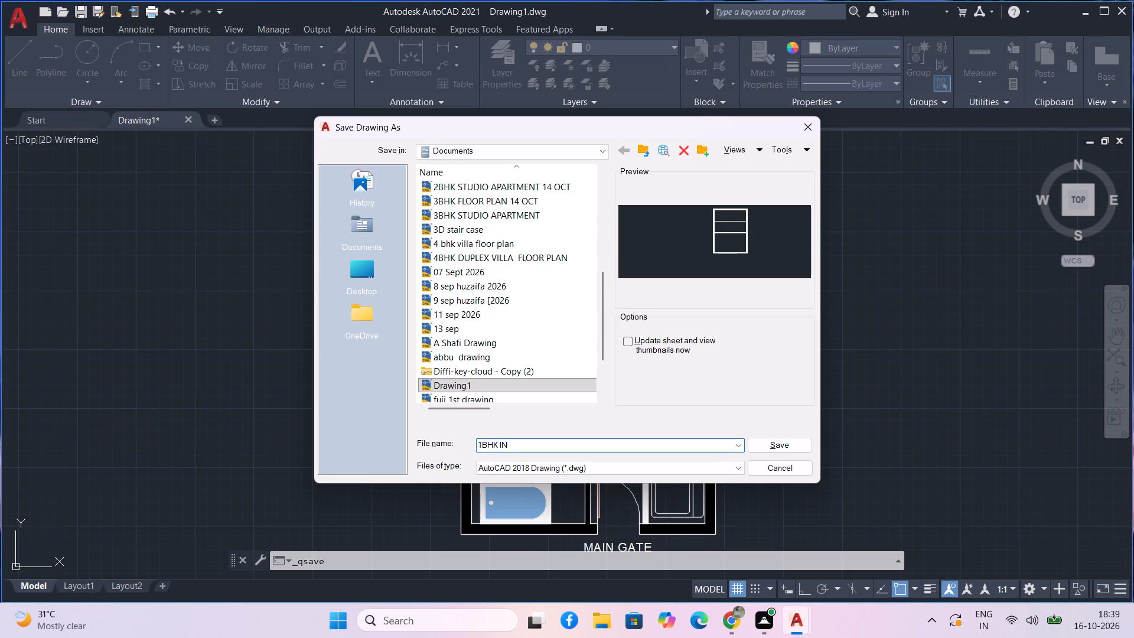
{"action": "key", "text": "d"}
{"action": "key", "text": "BackSpace"}
{"action": "key", "text": "BackSpace"}
{"action": "key", "text": "BackSpace"}
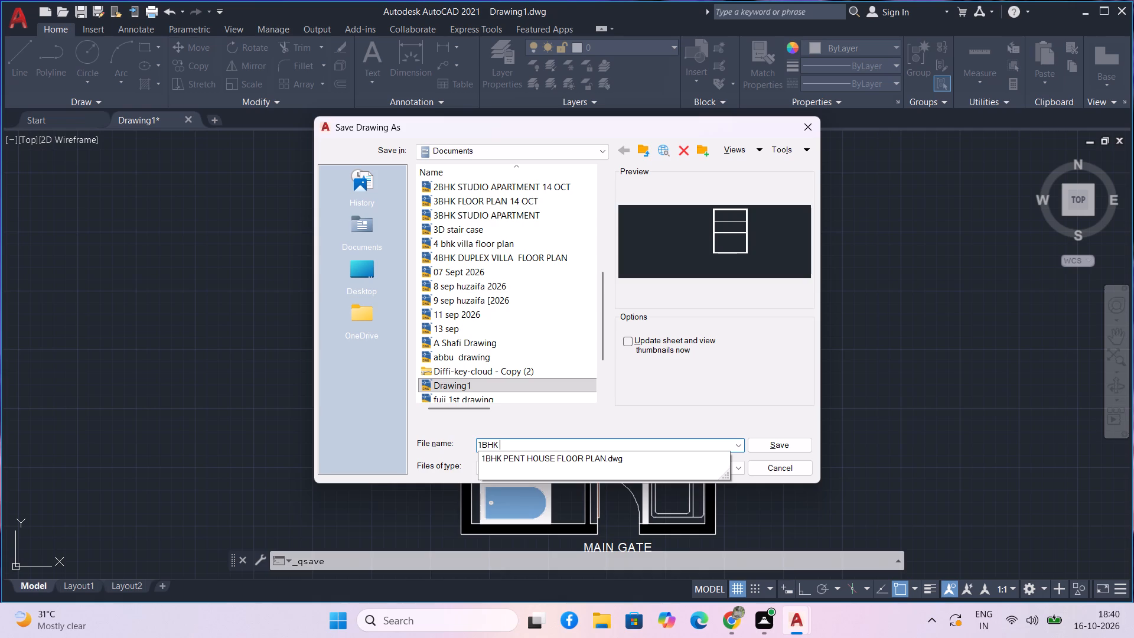
{"action": "type", "text": "STUDIO"}
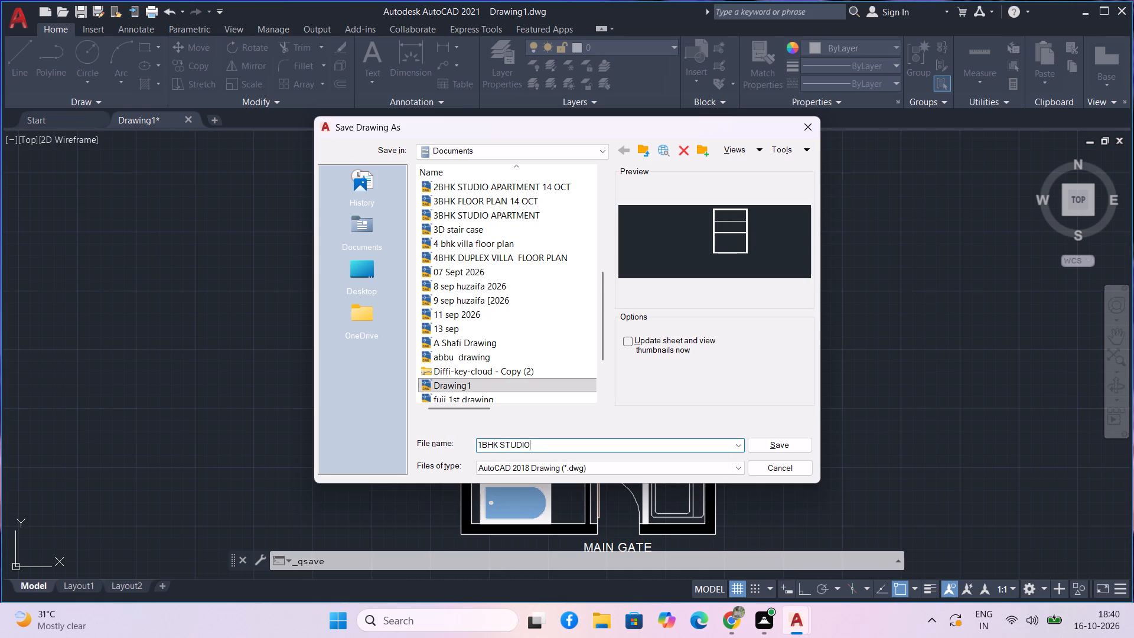
{"action": "key", "text": "space"}
{"action": "type", "text": "AP"}
{"action": "type", "text": "ART"}
{"action": "type", "text": "MENT"}
{"action": "key", "text": "space"}
{"action": "type", "text": "MA"}
{"action": "type", "text": "IN"}
{"action": "key", "text": "space"}
{"action": "key", "text": "BackSpace"}
{"action": "key", "text": "BackSpace"}
{"action": "key", "text": "BackSpace"}
{"action": "key", "text": "BackSpace"}
{"action": "key", "text": "BackSpace"}
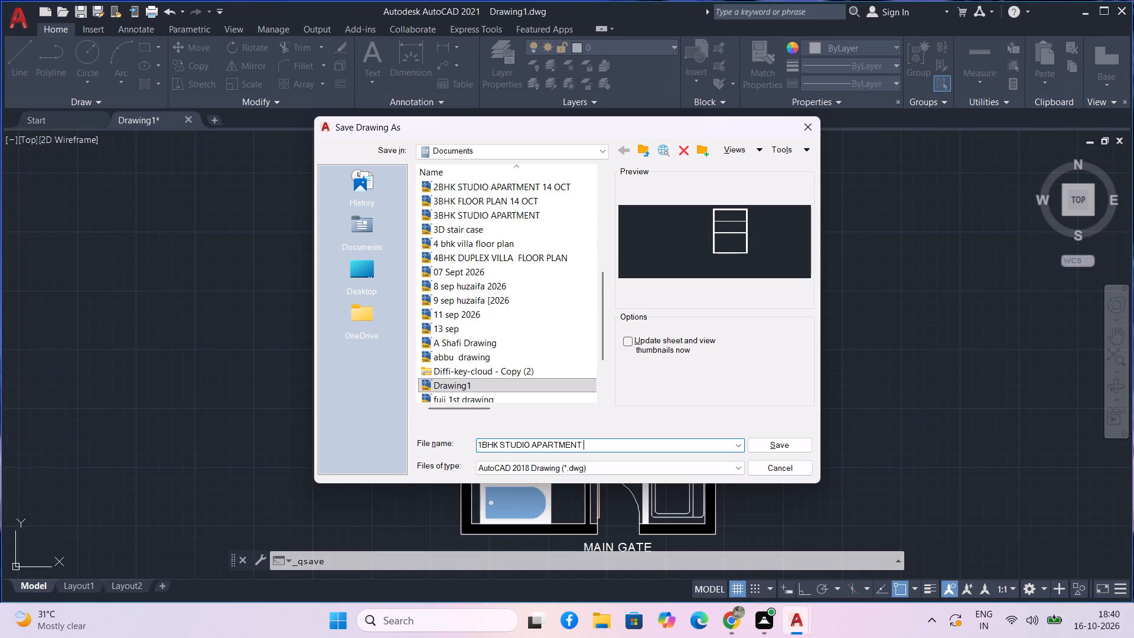
{"action": "key", "text": "1"}
{"action": "type", "text": "6"}
{"action": "key", "text": "space"}
{"action": "key", "text": "o"}
{"action": "key", "text": "c"}
{"action": "type", "text": "T"}
{"action": "key", "text": "space"}
{"action": "key", "text": "Return"}
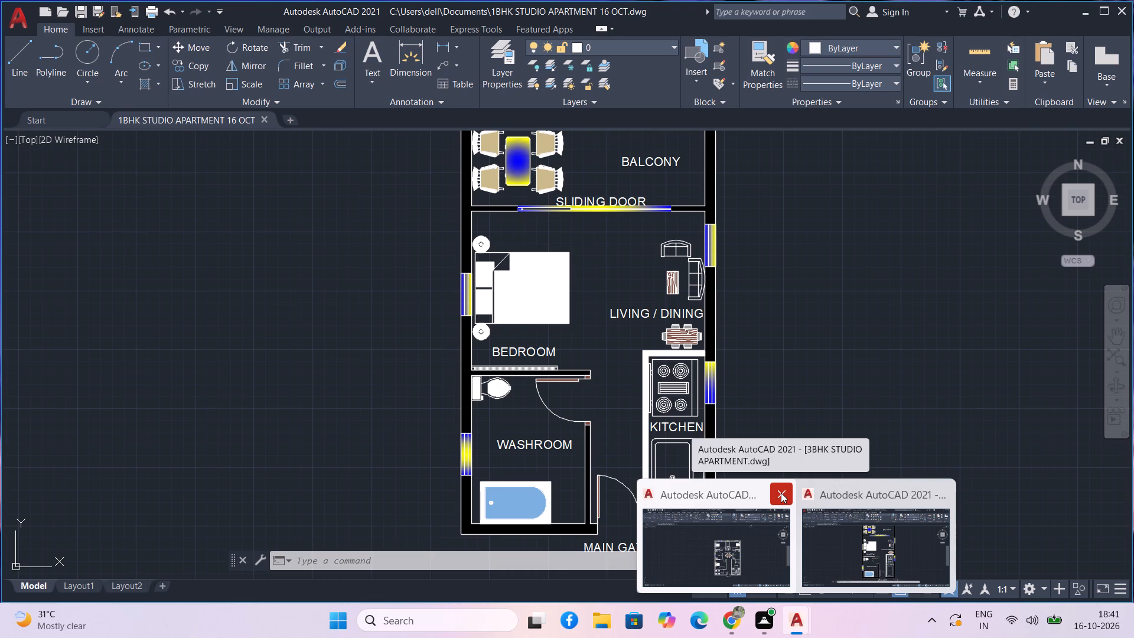
Close the other open drawing window, 3BHK STUDIO APARTMENT, and save its changes.
{"action": "left_click", "coordinate": [781, 493]}
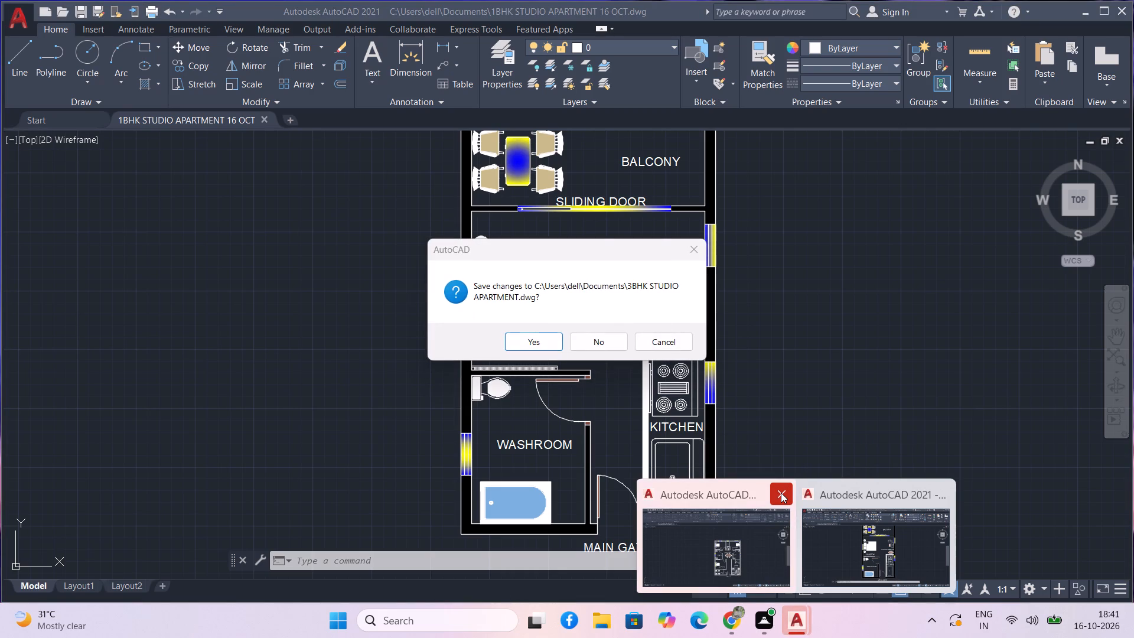
{"action": "left_click", "coordinate": [533, 343]}
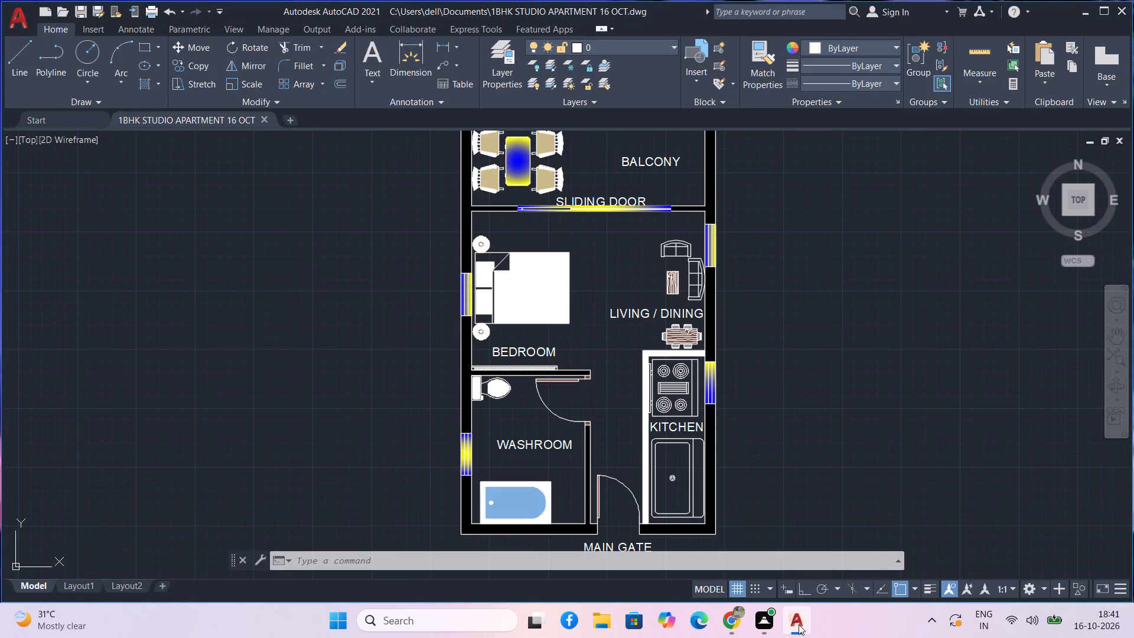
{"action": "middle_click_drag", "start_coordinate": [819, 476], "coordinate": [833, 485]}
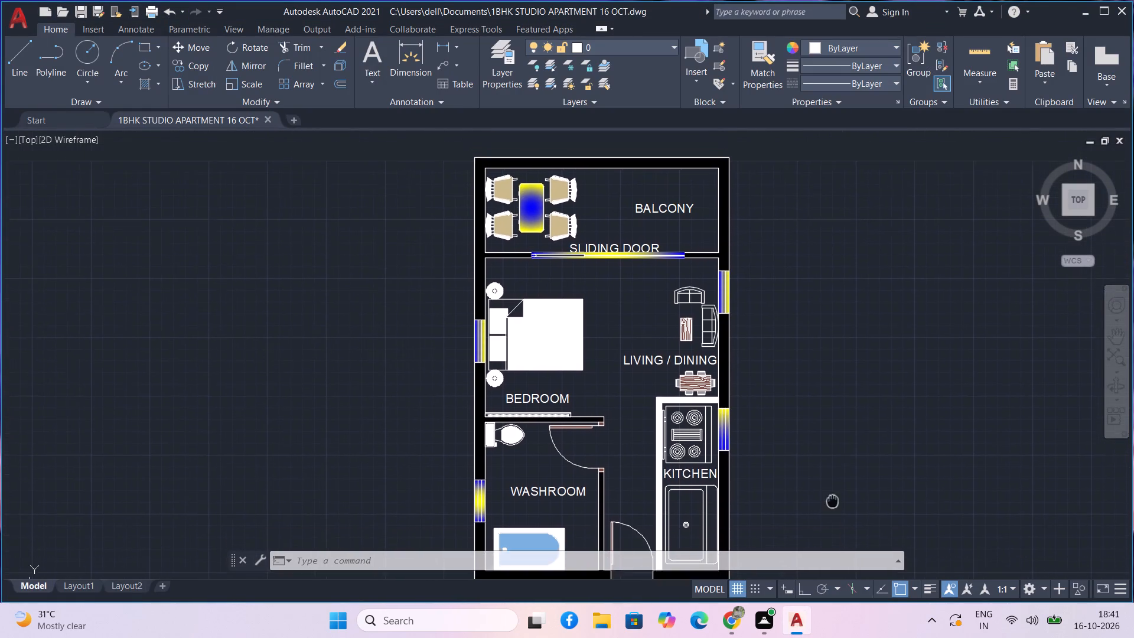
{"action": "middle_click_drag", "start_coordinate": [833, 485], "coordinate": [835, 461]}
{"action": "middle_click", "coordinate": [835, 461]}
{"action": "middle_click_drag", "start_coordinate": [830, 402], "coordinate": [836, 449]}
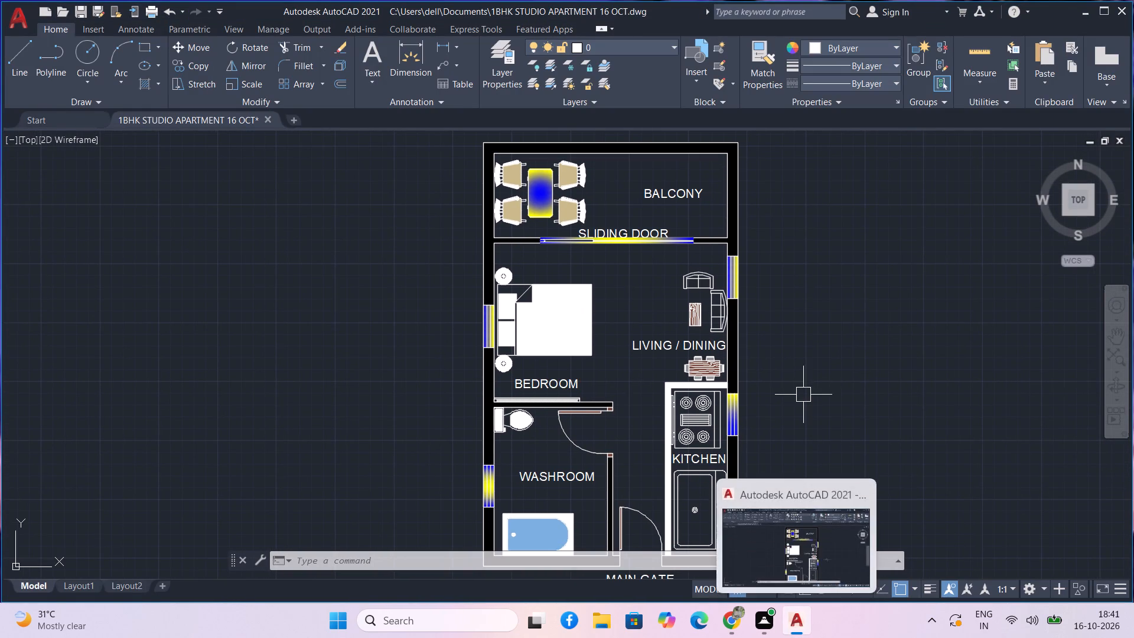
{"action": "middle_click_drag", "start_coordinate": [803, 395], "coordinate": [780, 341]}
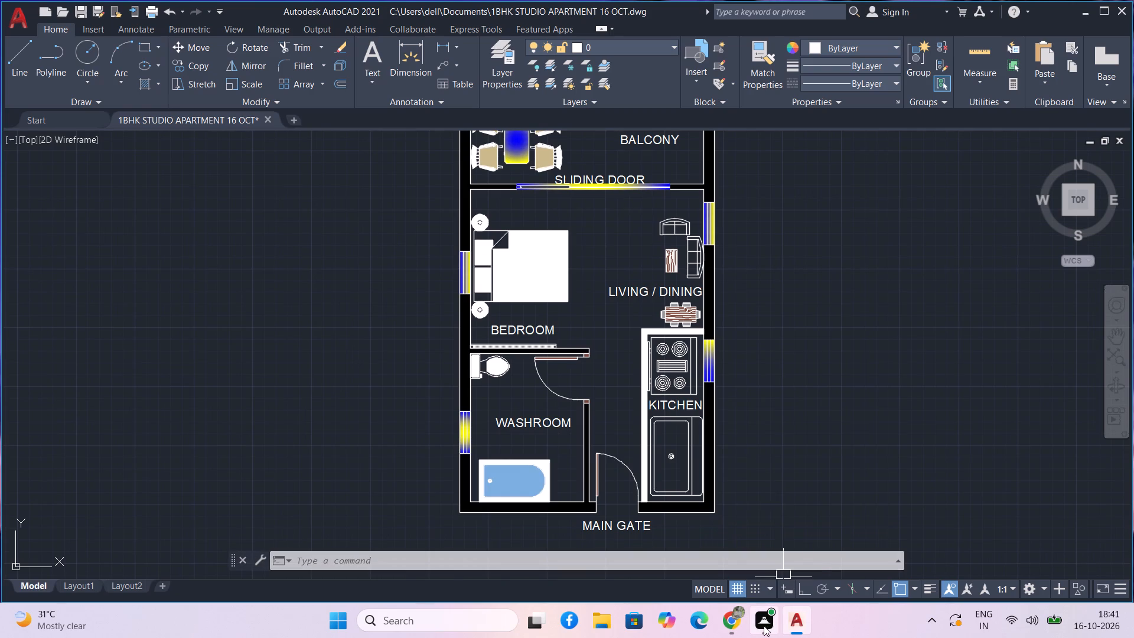